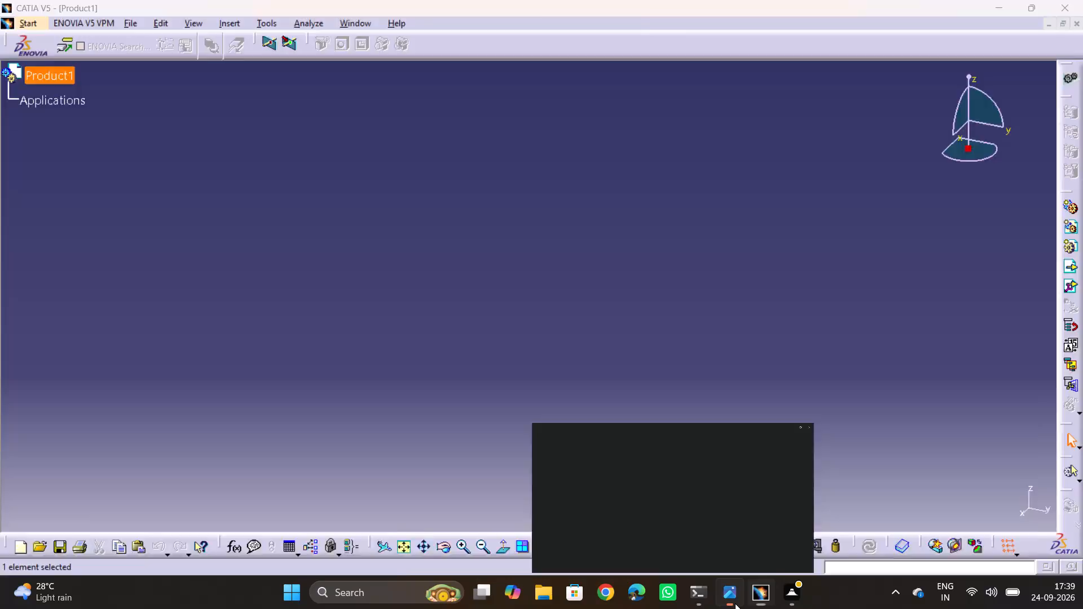
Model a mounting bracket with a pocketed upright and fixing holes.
Examine the views and dimensions of the bracket in practice drawing 149, including the general fillet note and Section A-A.
scroll(504, 232, up, 4)
middle_drag(540, 307, 586, 78)
scroll(565, 342, up, 1)
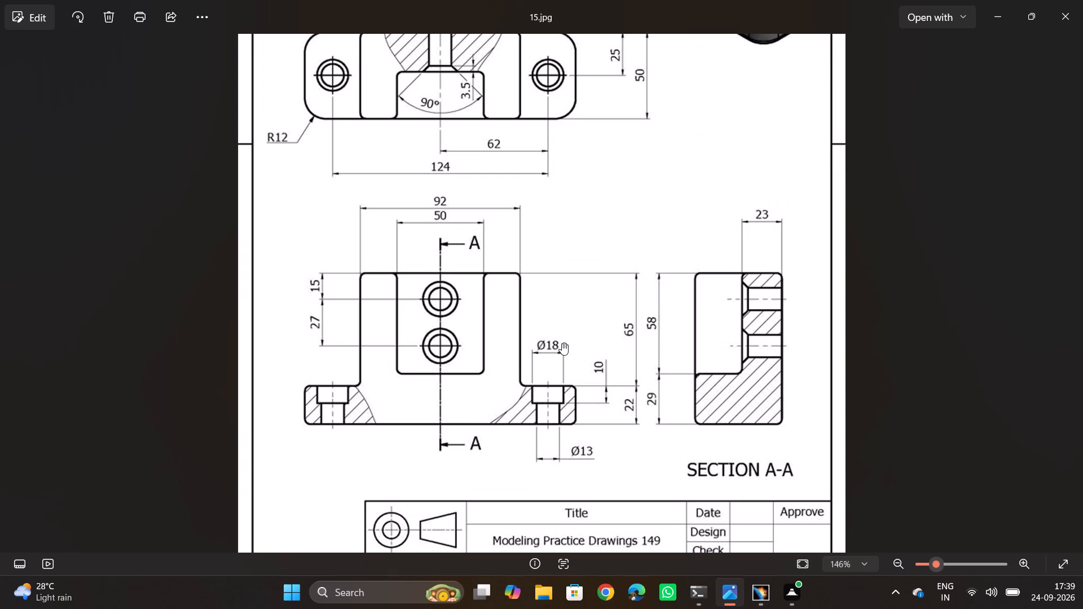
scroll(488, 321, up, 3)
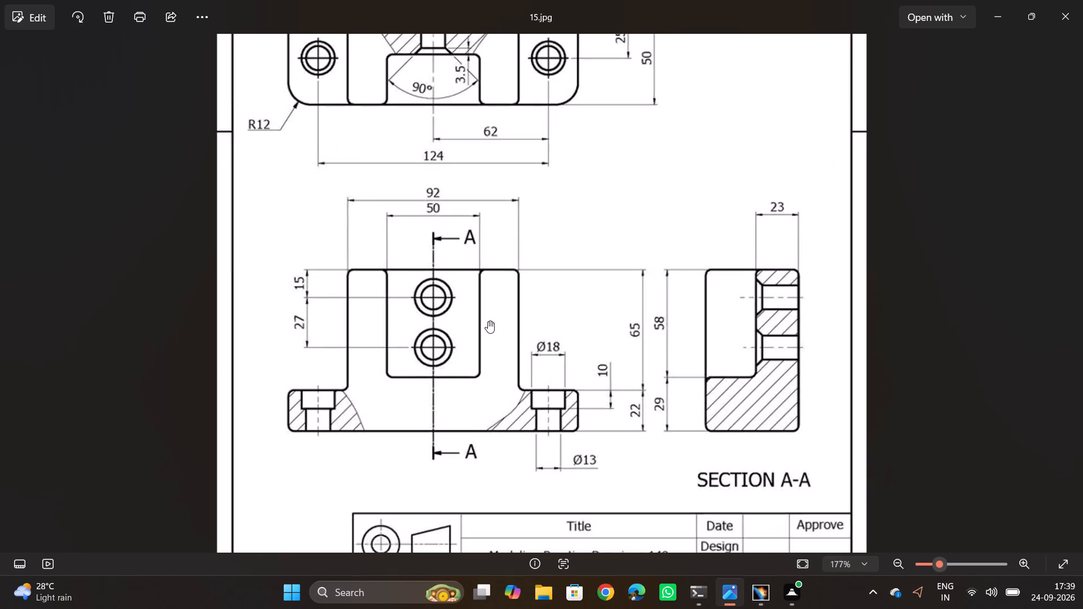
scroll(488, 321, up, 1)
scroll(488, 321, down, 9)
middle_drag(501, 219, 495, 336)
scroll(490, 198, up, 2)
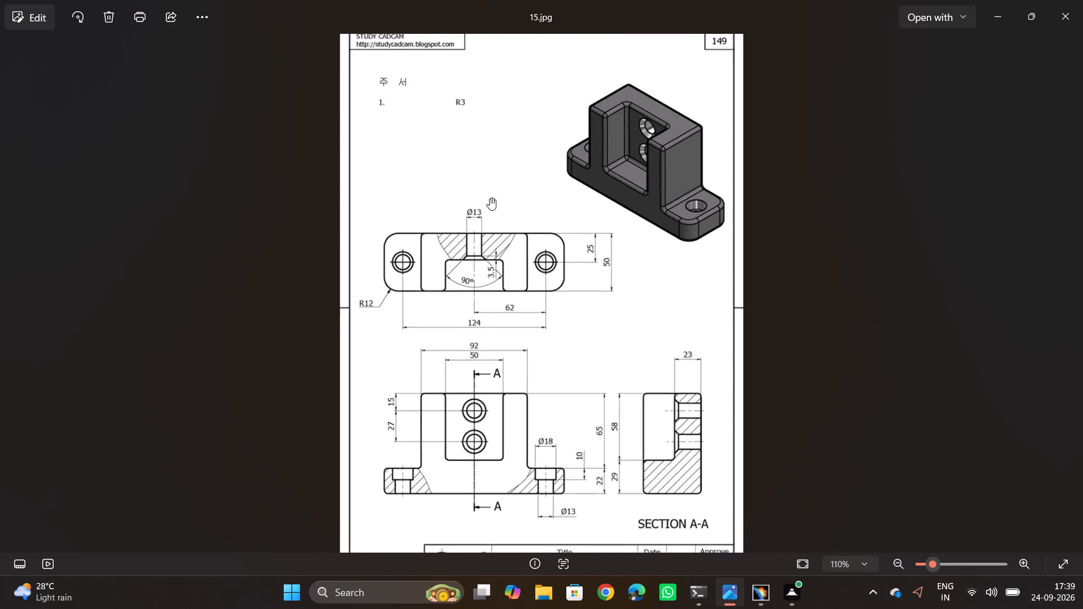
scroll(505, 371, down, 2)
middle_drag(529, 473, 526, 359)
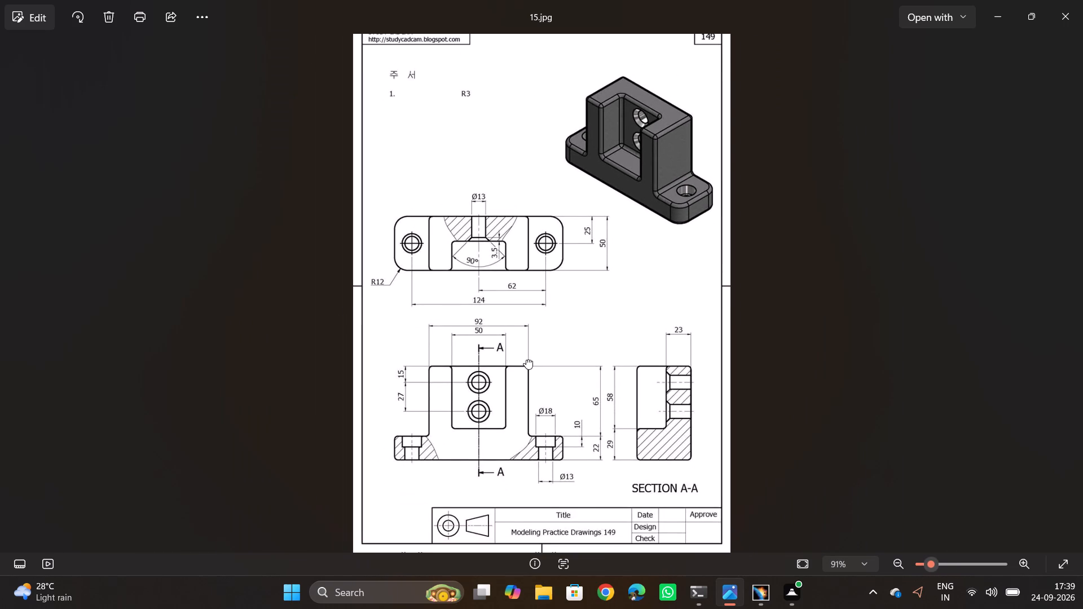
middle_drag(526, 359, 527, 359)
scroll(472, 457, up, 4)
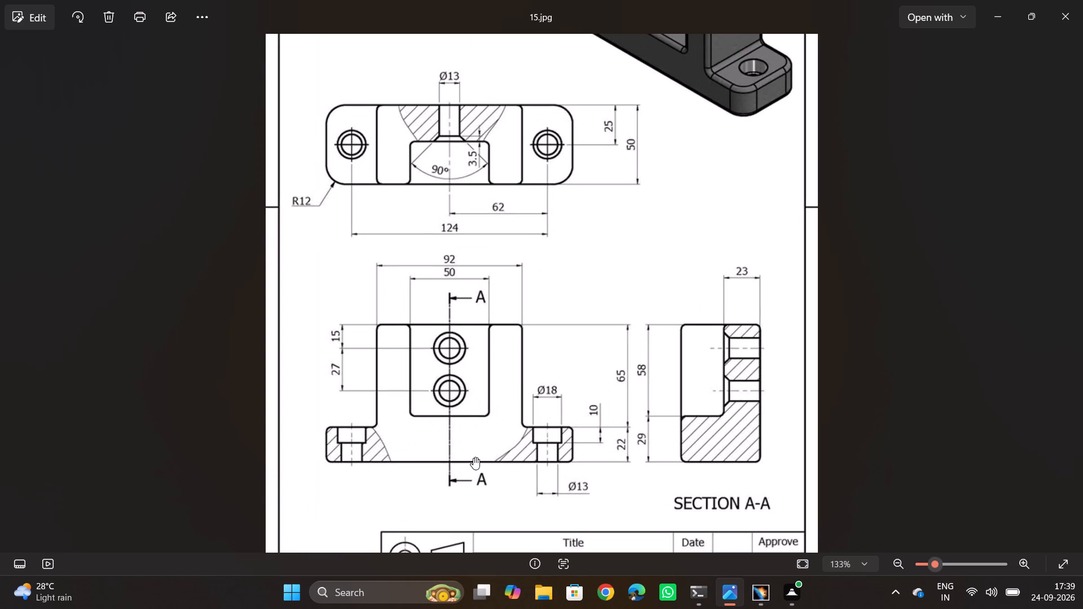
Switch to CATIA and add a new part to Product1 in the Part Design workbench.
key(alt+Tab)
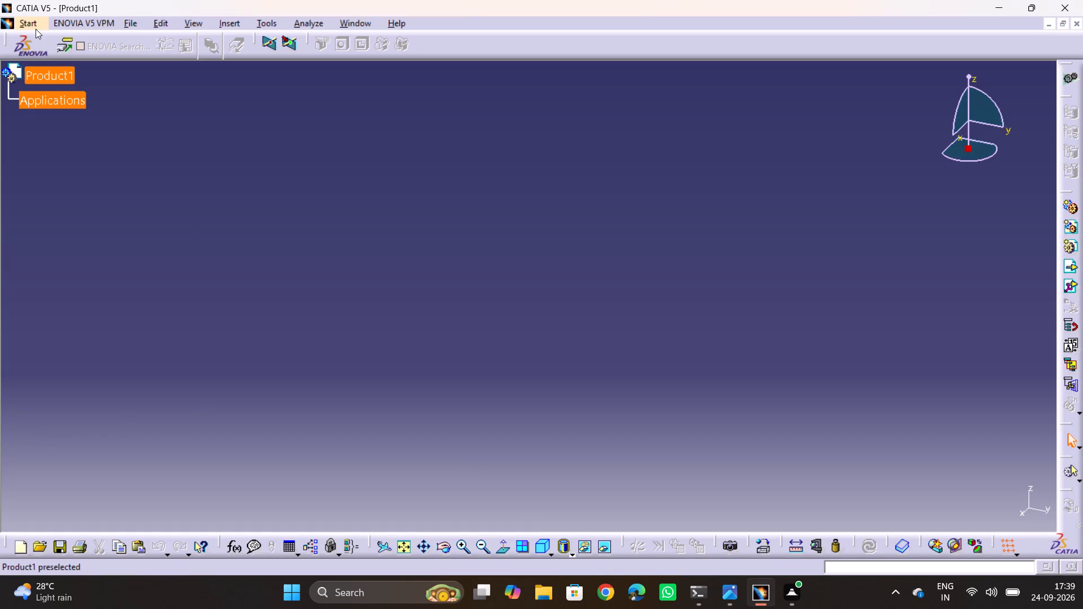
click(39, 20)
click(74, 76)
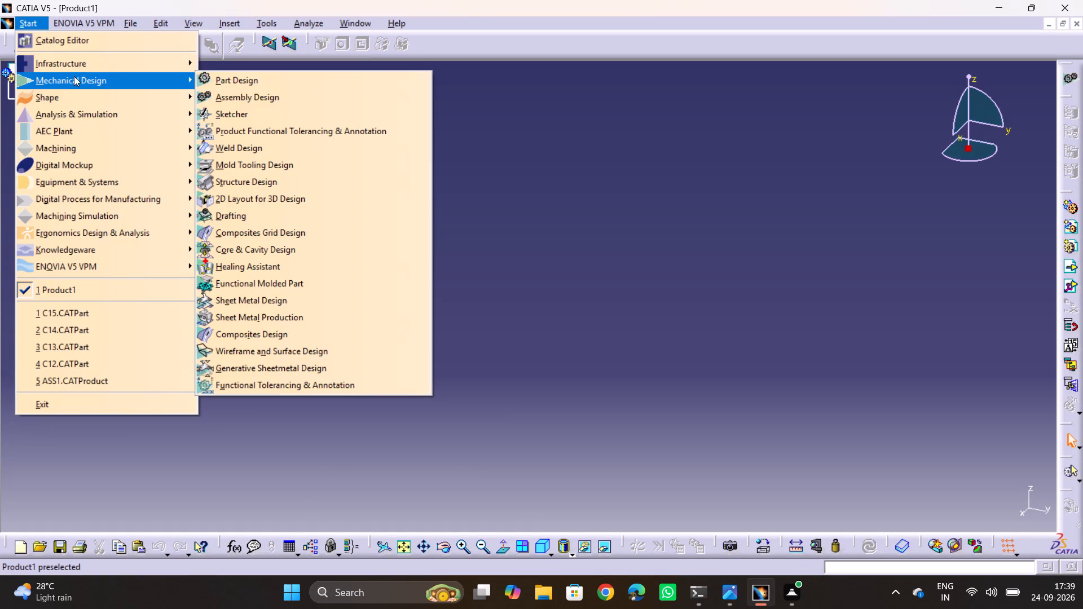
click(267, 83)
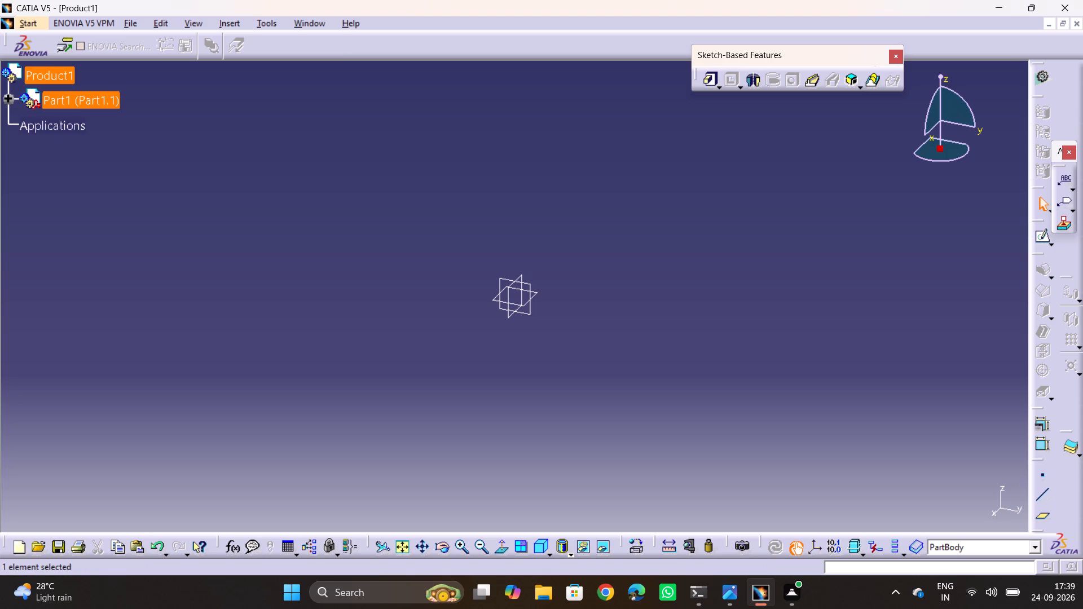
Open a new sketch on the yz plane of the part.
click(525, 284)
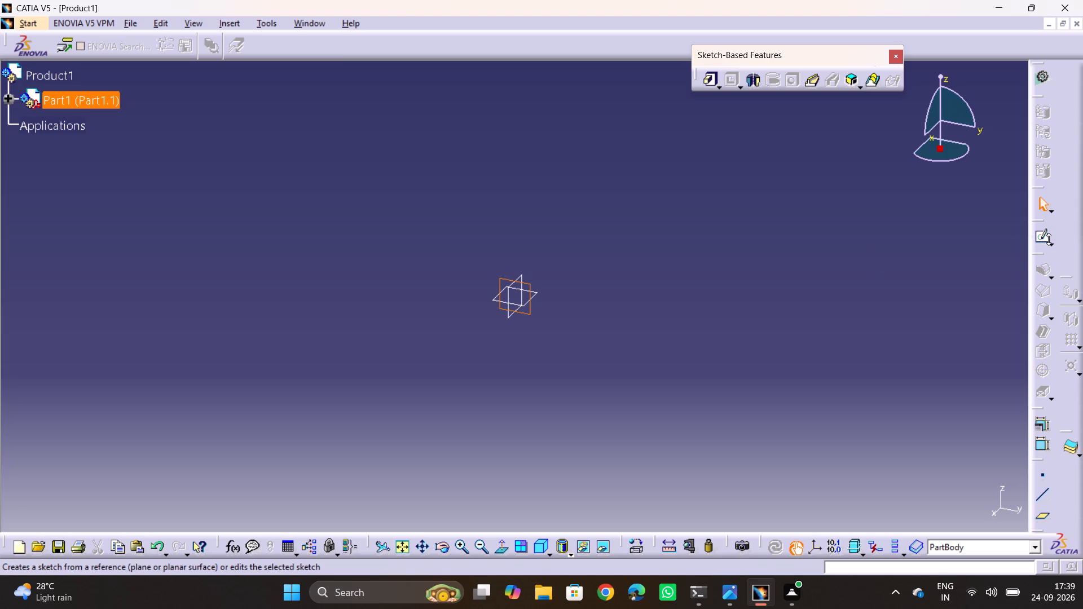
click(1045, 240)
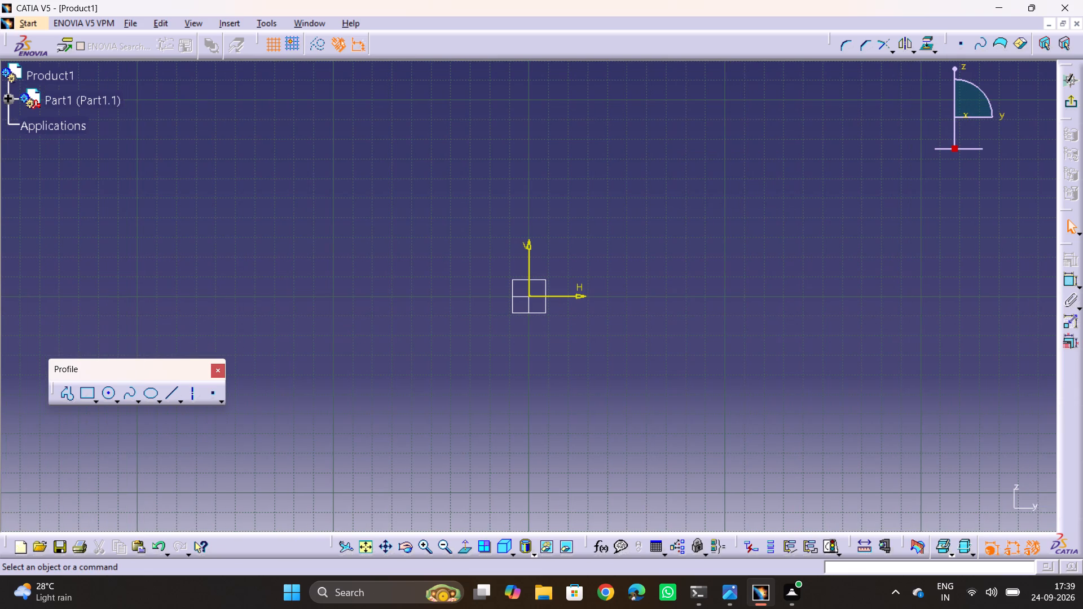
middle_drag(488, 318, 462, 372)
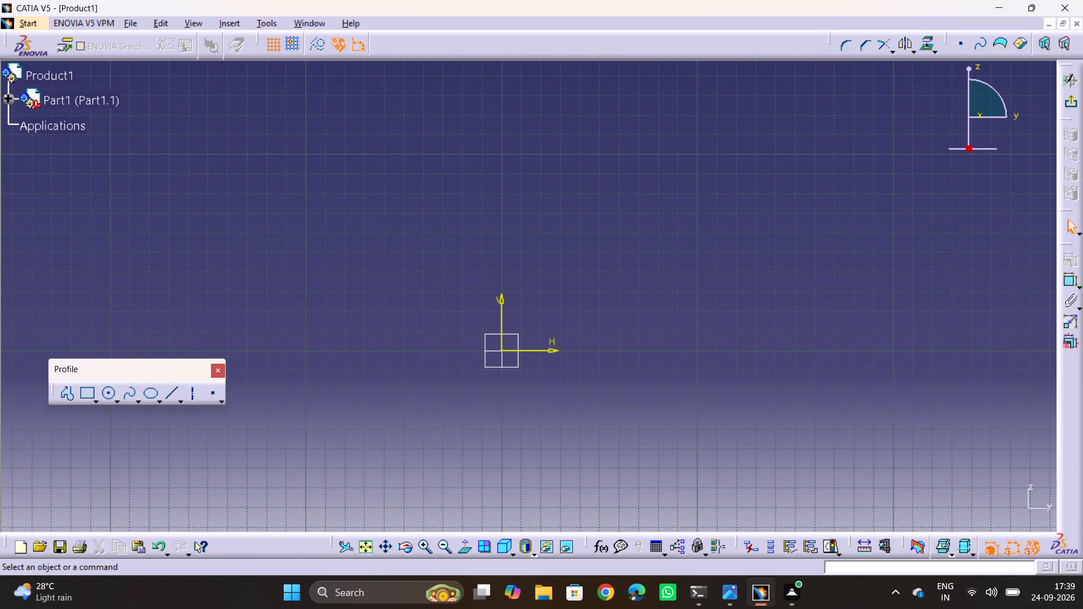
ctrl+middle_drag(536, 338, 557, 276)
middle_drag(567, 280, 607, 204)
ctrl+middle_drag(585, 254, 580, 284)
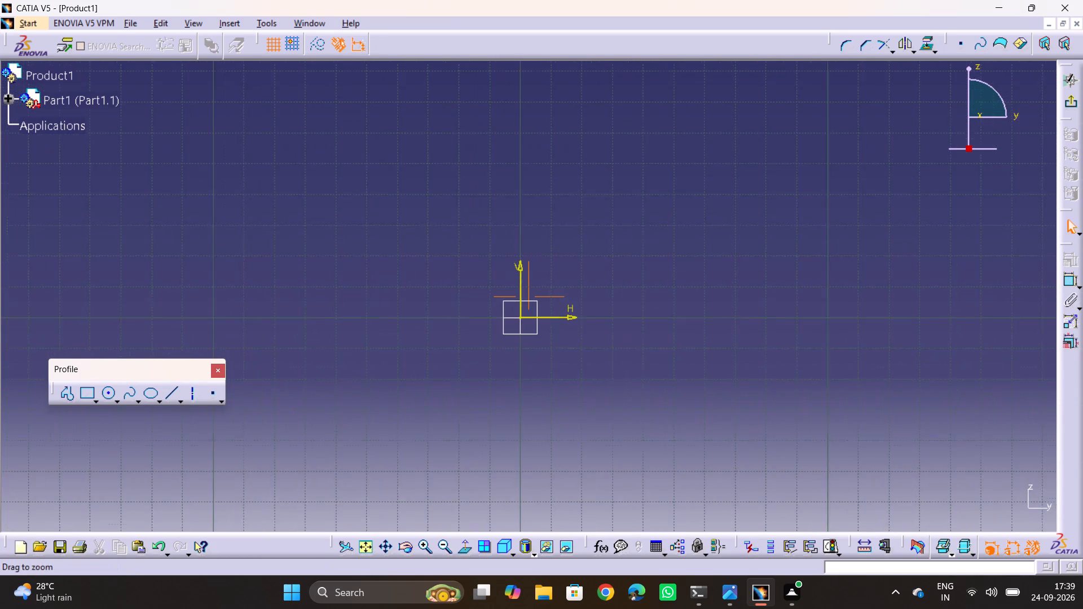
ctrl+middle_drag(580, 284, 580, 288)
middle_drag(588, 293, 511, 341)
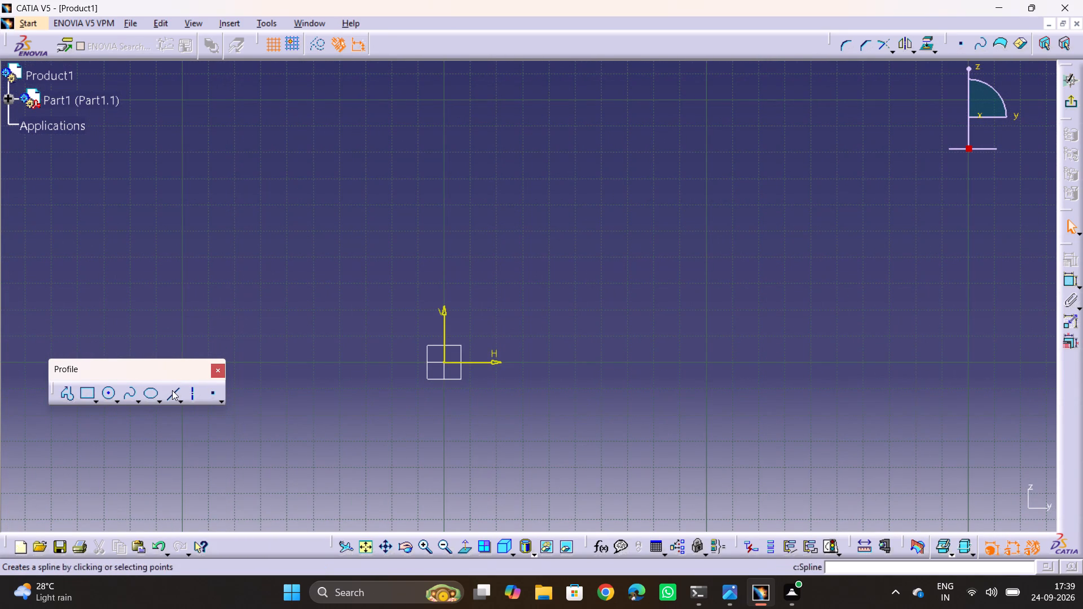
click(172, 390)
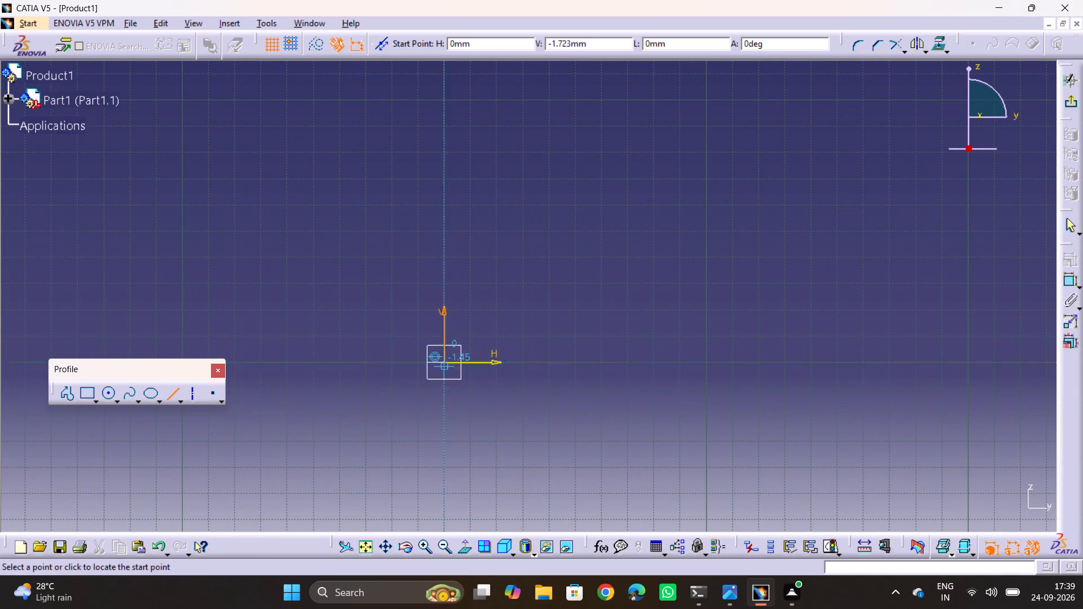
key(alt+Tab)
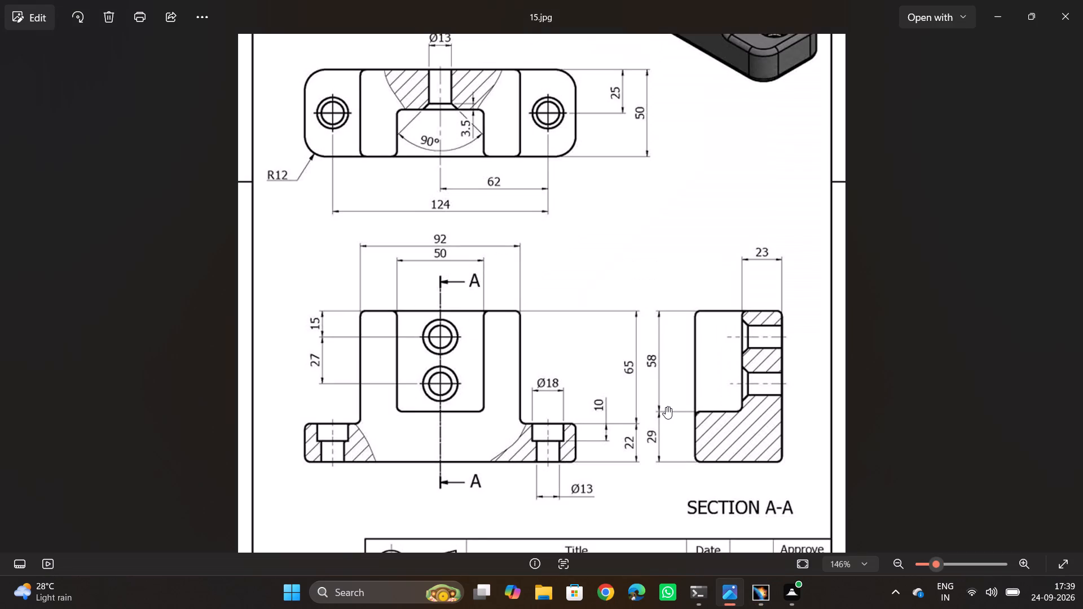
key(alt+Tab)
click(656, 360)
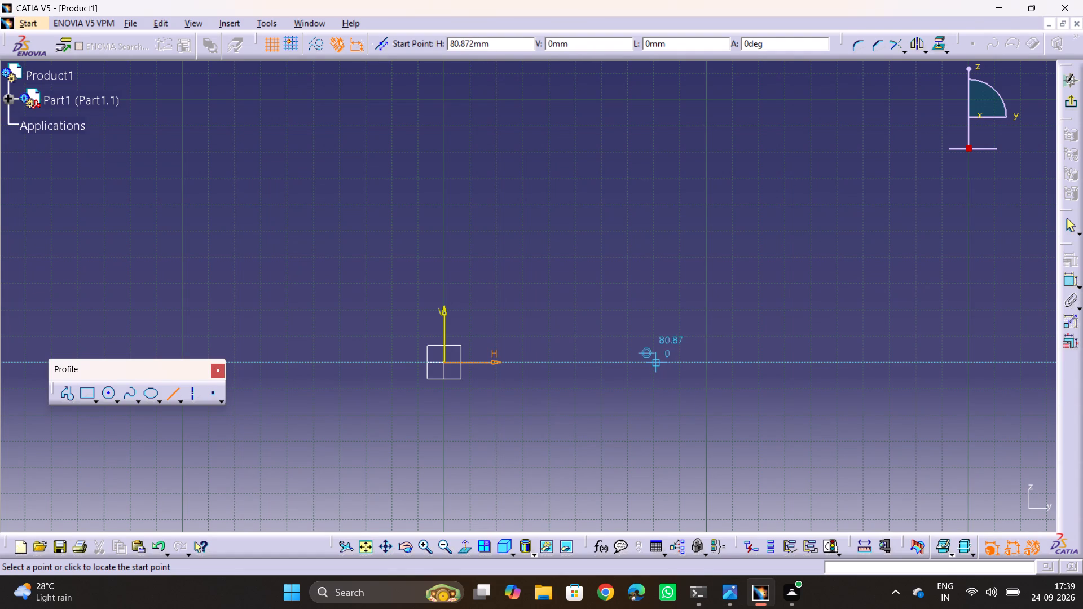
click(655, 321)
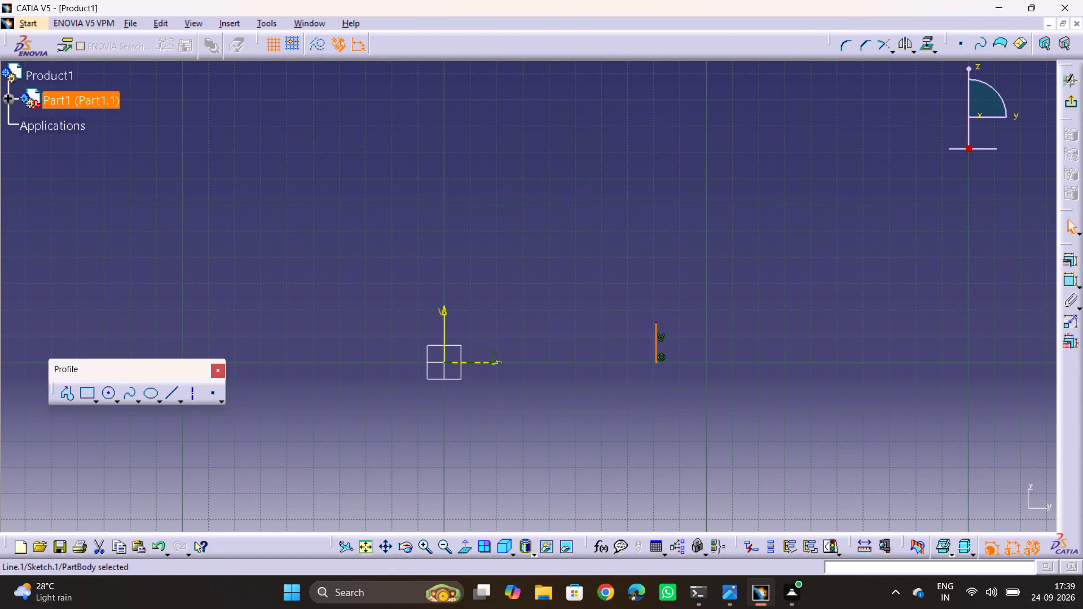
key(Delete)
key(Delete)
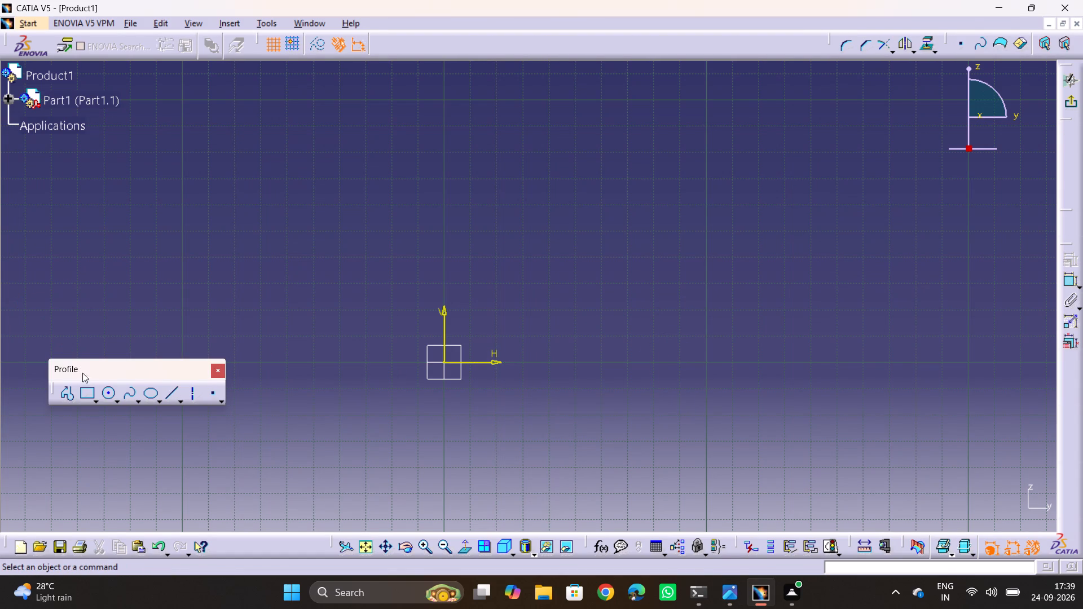
Sketch an open stepped profile starting about 82 mm along the H axis: about 15 mm up, 22 in, 66 up, 21 in, 45 down.
click(76, 394)
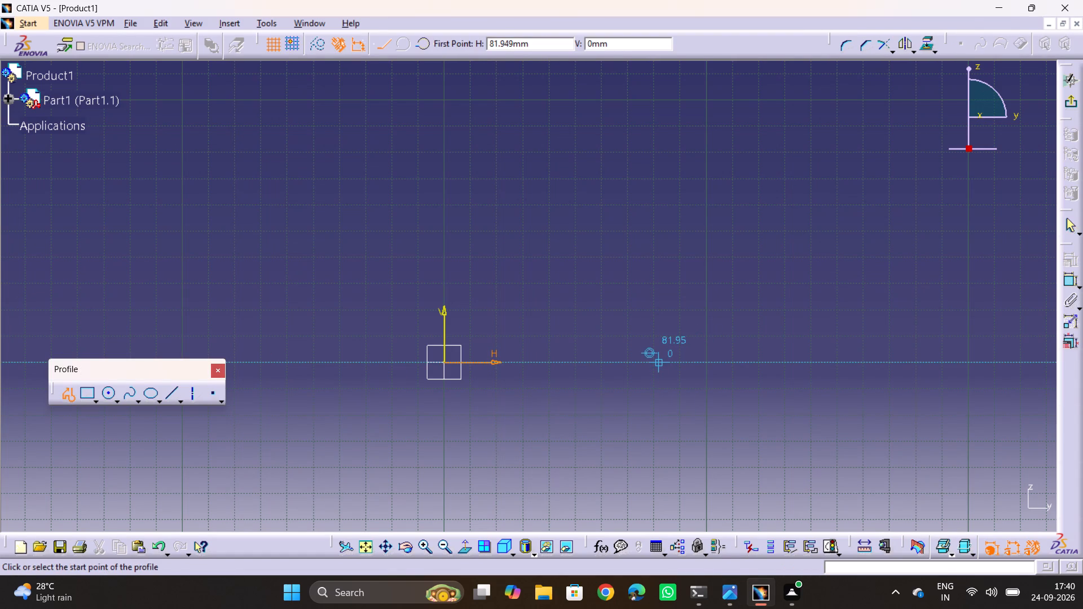
click(657, 363)
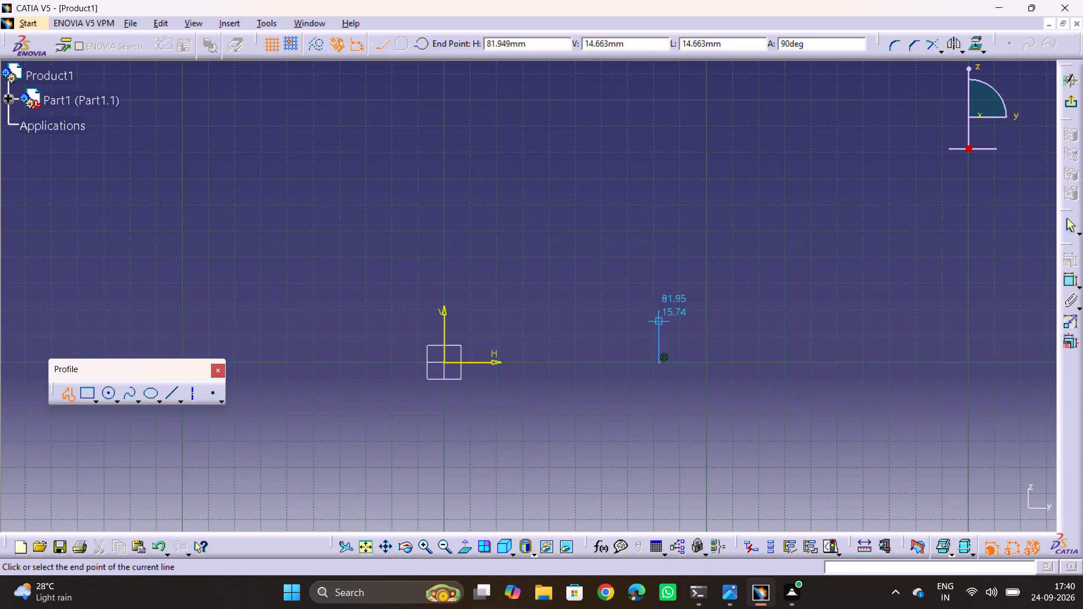
click(655, 324)
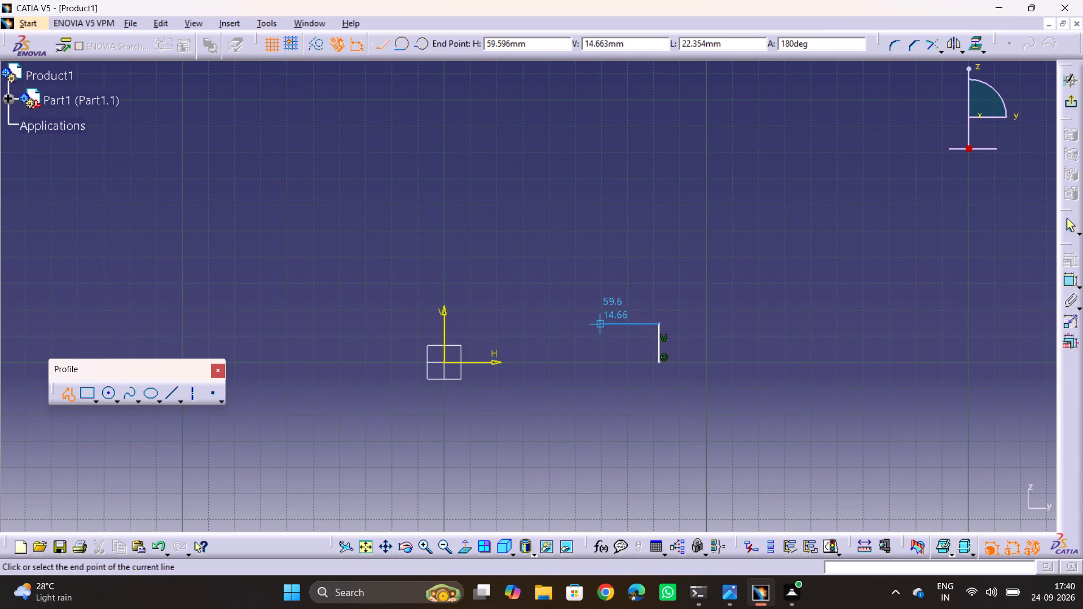
click(601, 322)
key(alt+Tab)
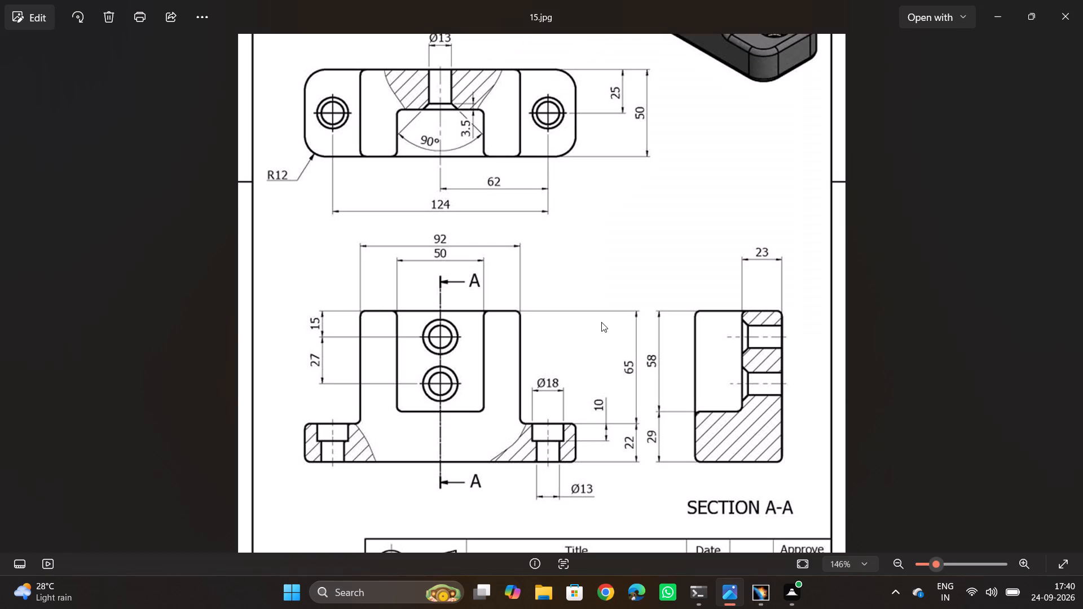
key(alt+Tab)
click(600, 149)
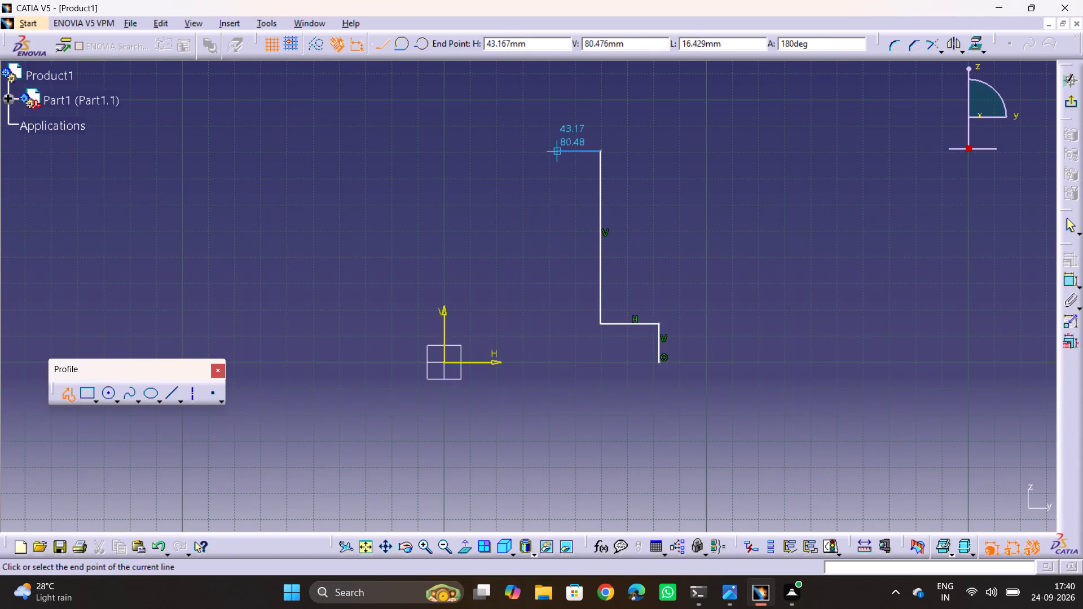
click(544, 152)
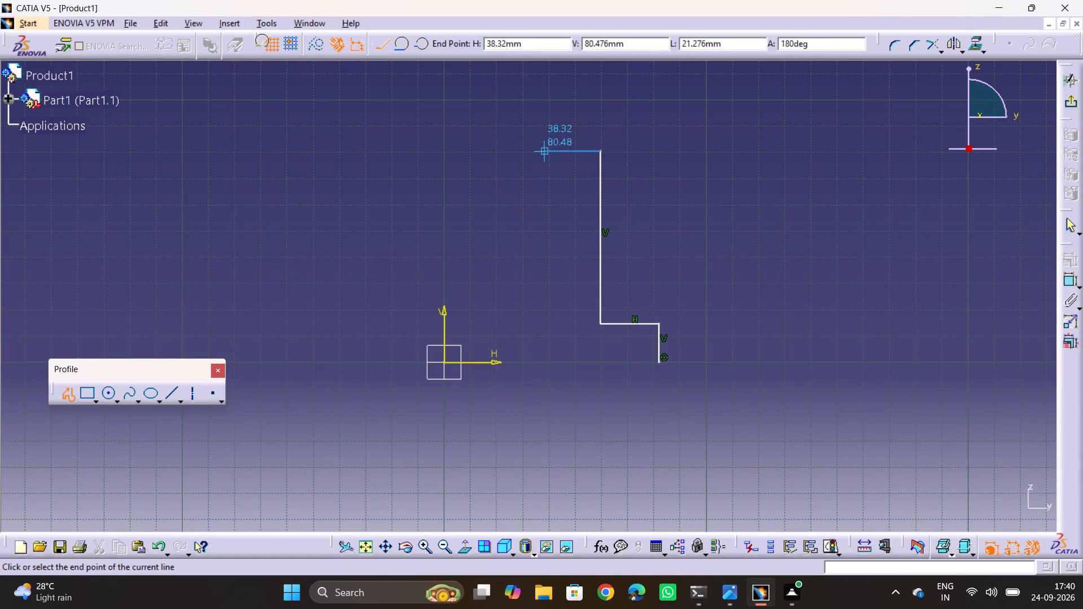
key(alt+Tab)
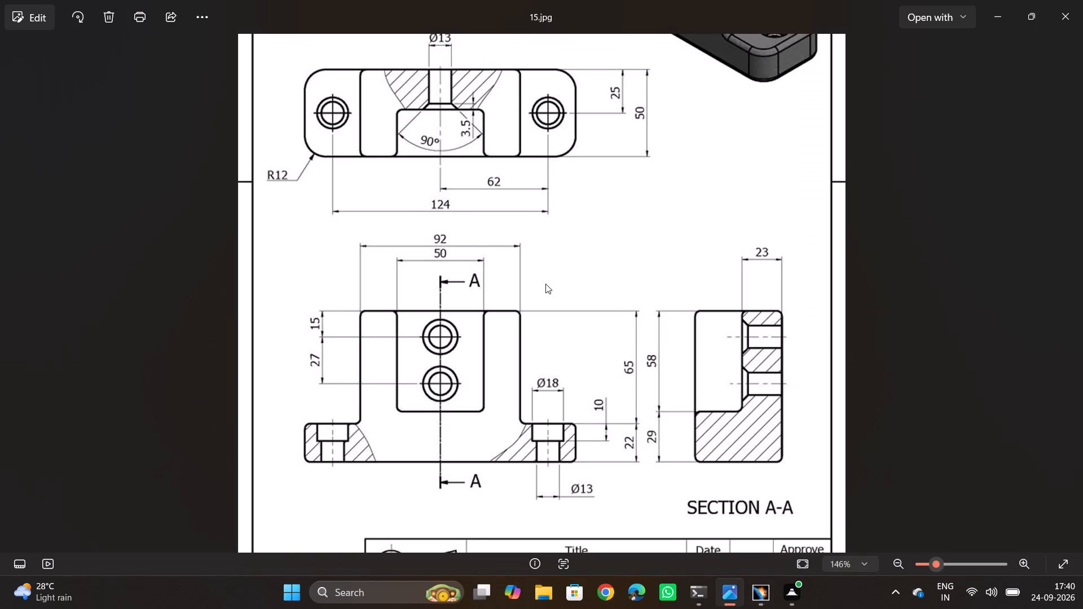
key(alt+Tab)
click(547, 267)
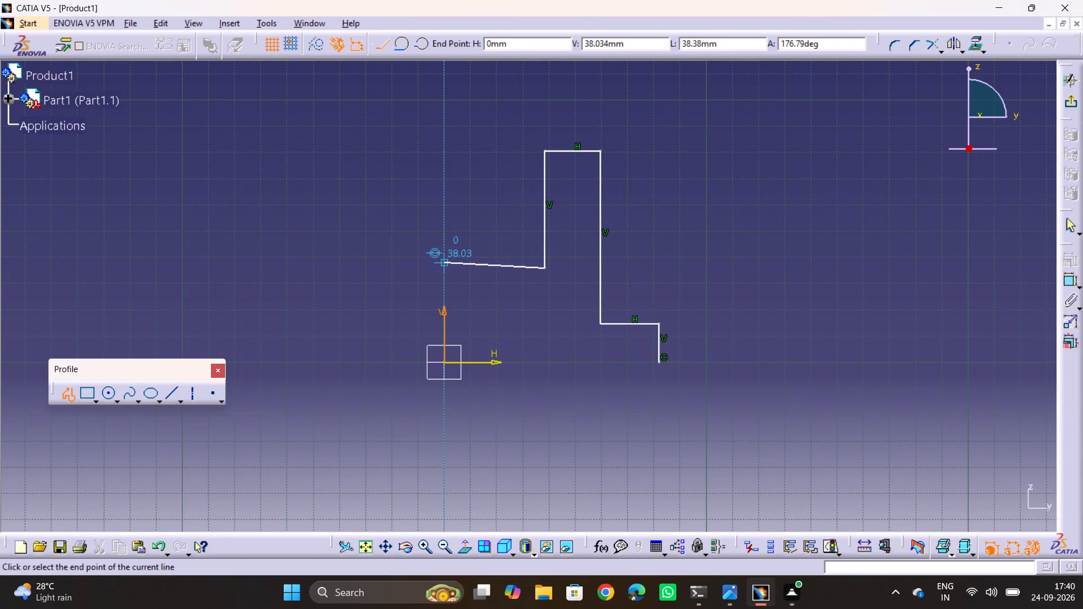
key(Escape)
key(Escape)
key(Escape)
key(Escape)
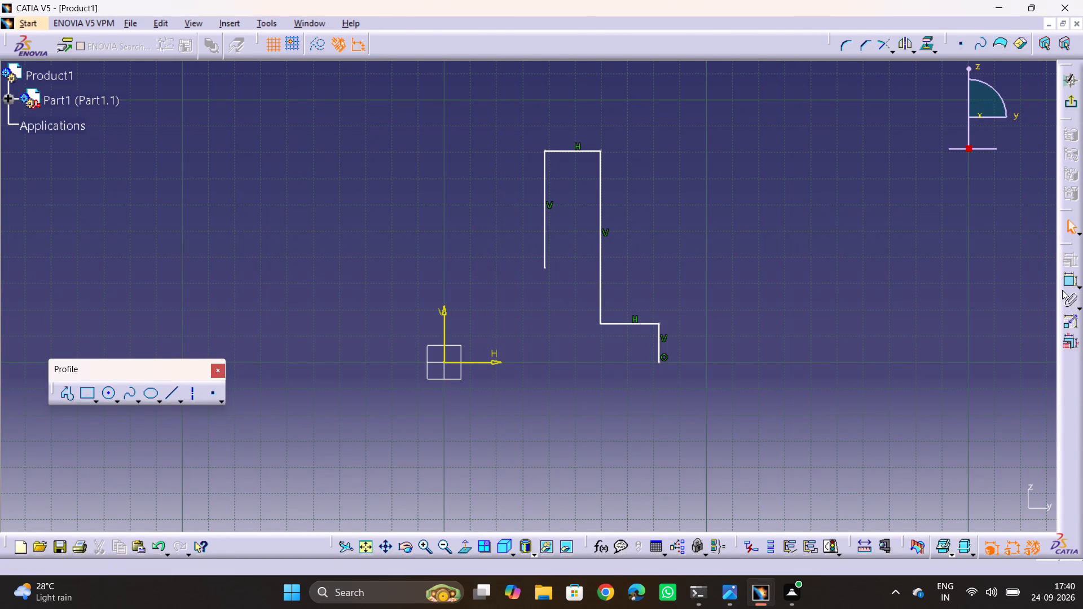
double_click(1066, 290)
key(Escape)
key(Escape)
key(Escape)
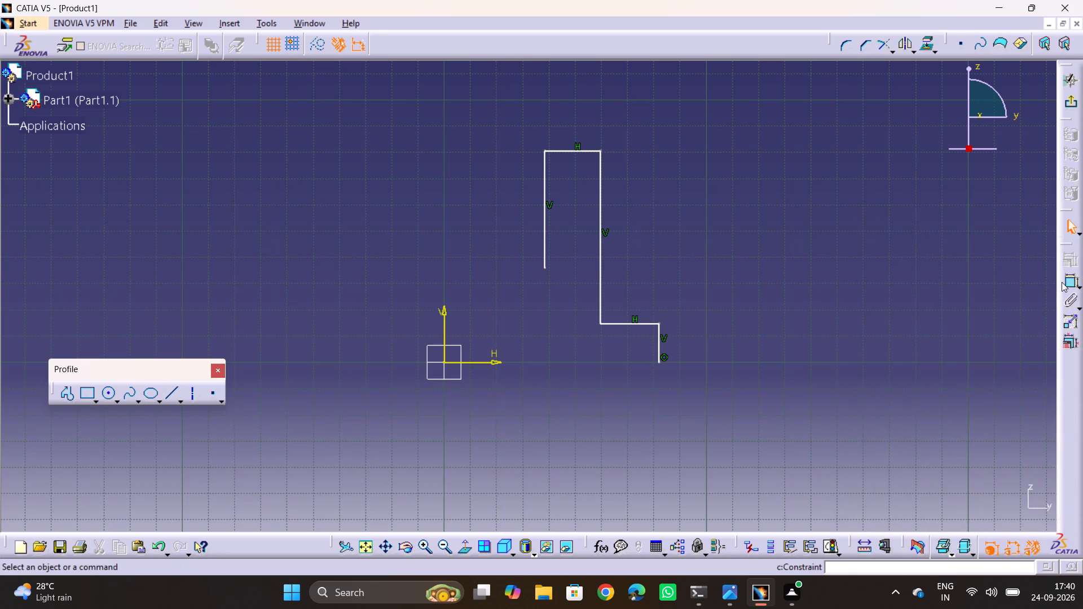
Constrain the profile's long vertical line to a distance of 46 mm from the V axis.
click(1062, 282)
key(alt+Tab)
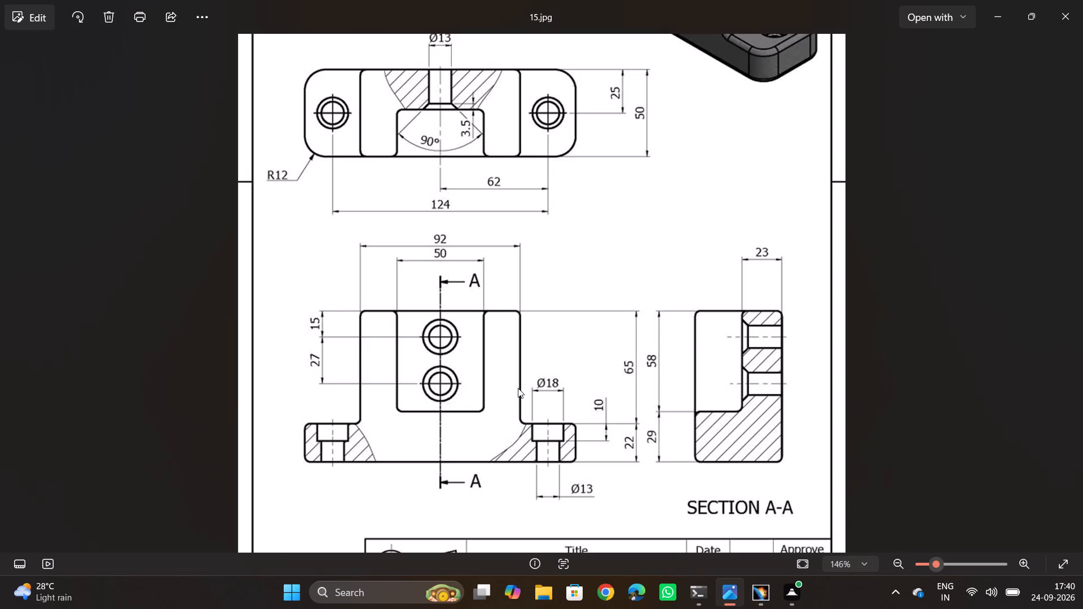
key(alt+Tab)
click(446, 330)
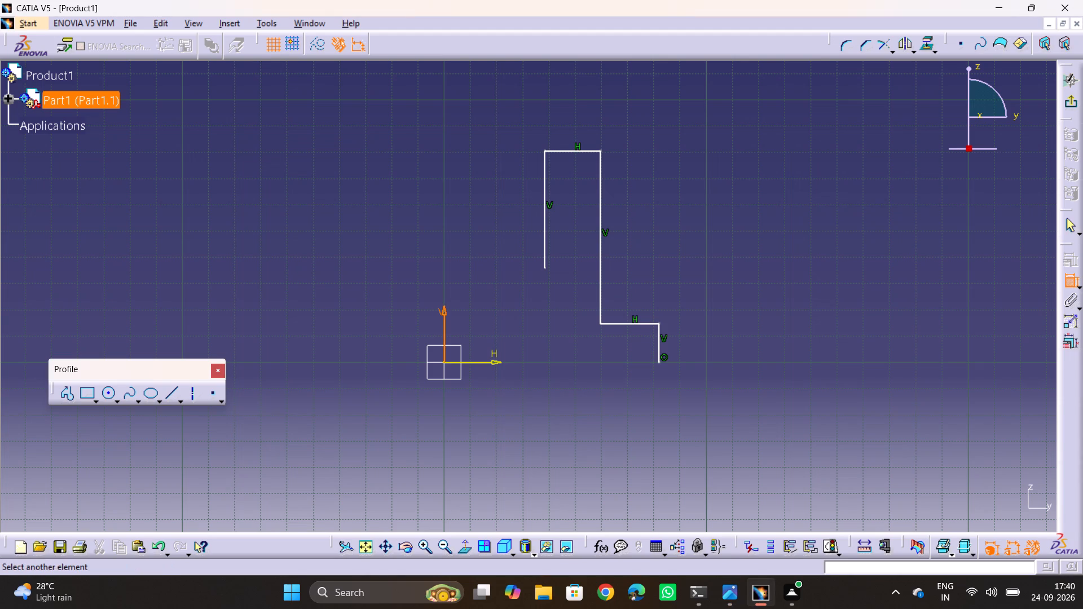
click(597, 209)
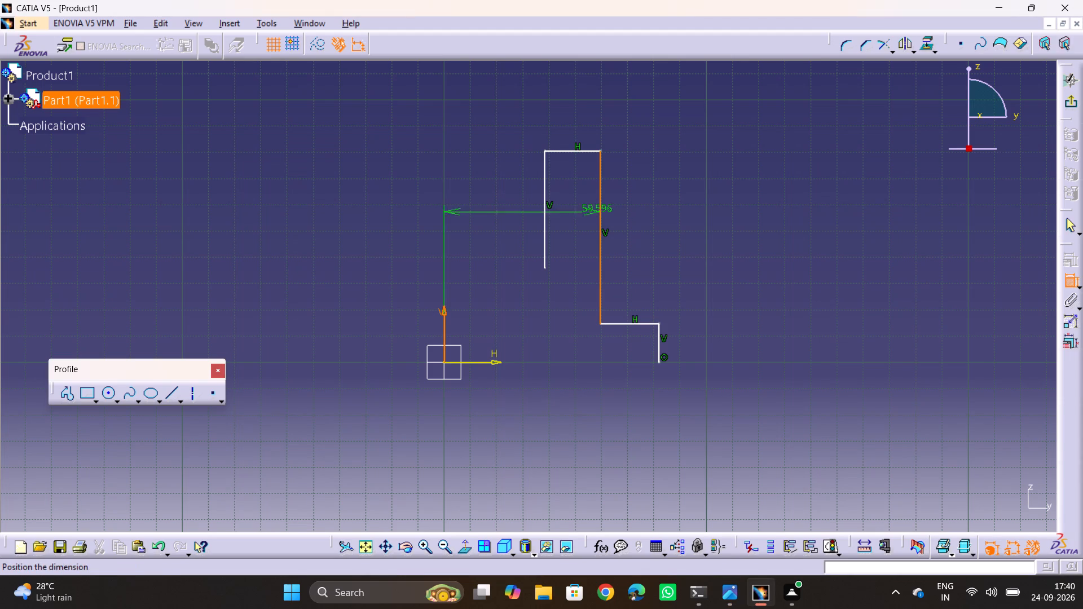
click(512, 92)
double_click(517, 89)
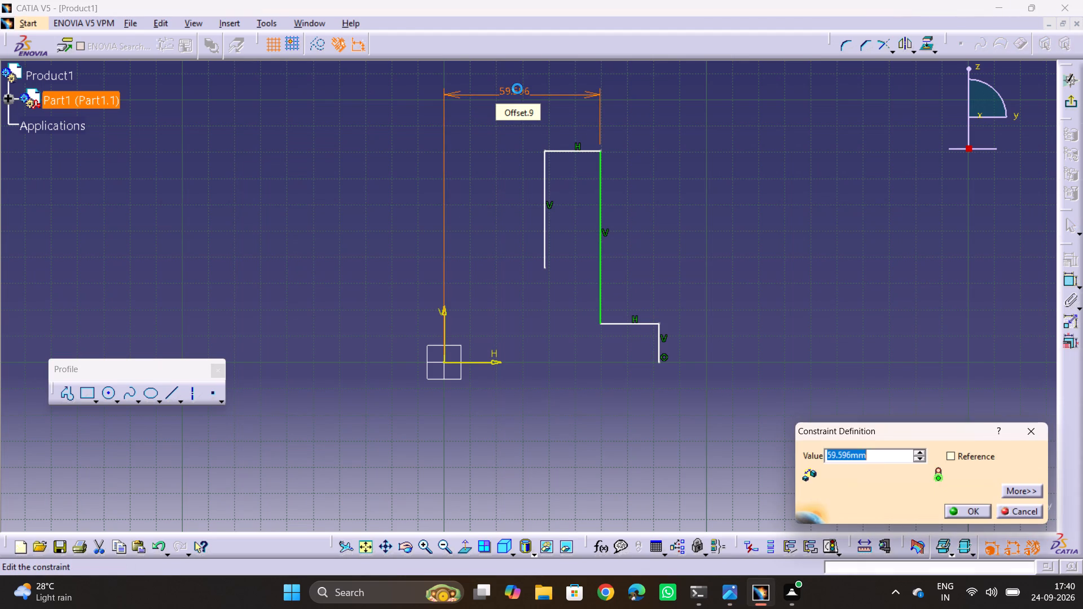
text(46)
key(Return)
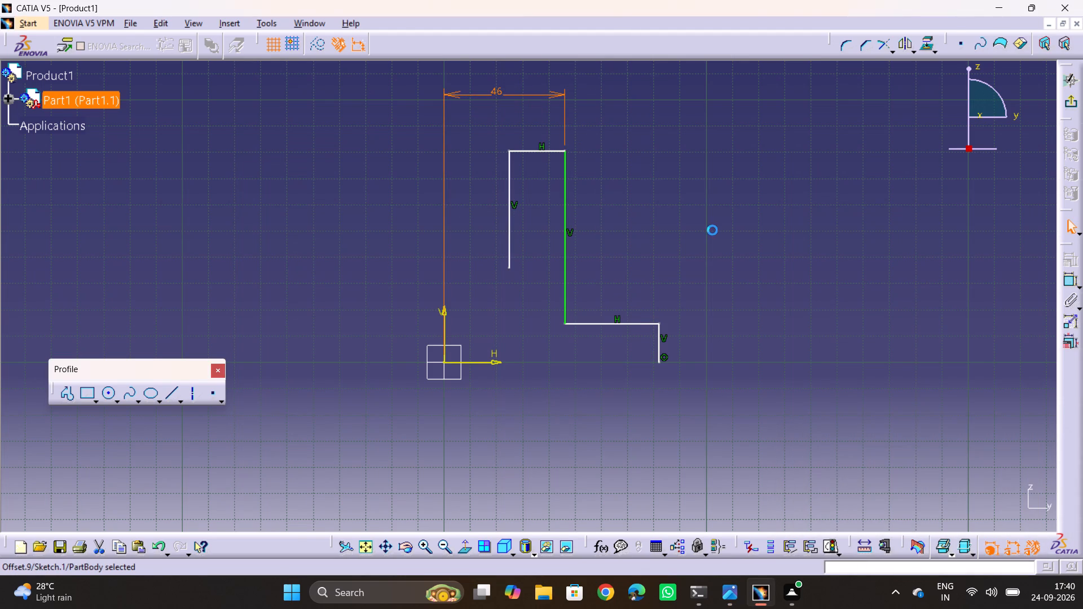
click(712, 230)
Check the drawing and constrain the profile's short inner vertical line to a distance of 25 mm from the V axis.
key(alt+Tab)
key(alt+Tab)
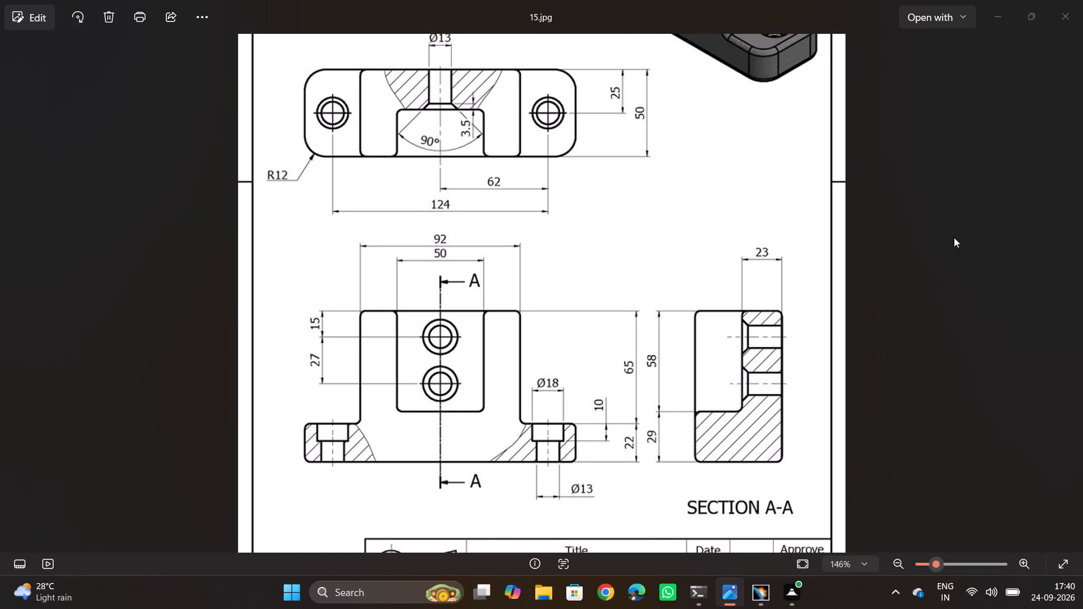
key(alt+Tab)
key(alt+Tab)
click(1068, 284)
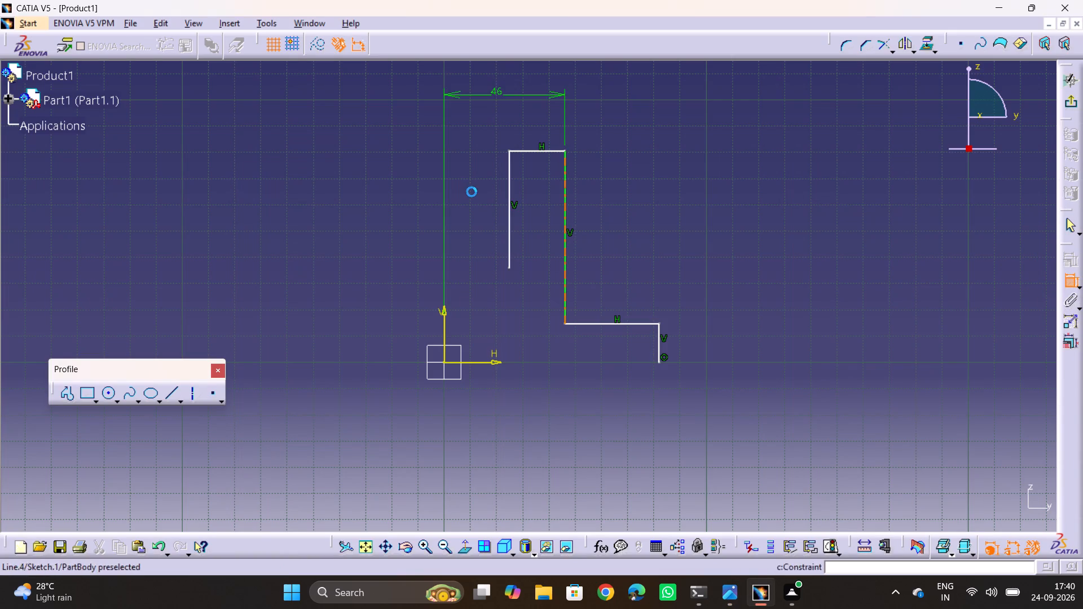
click(511, 227)
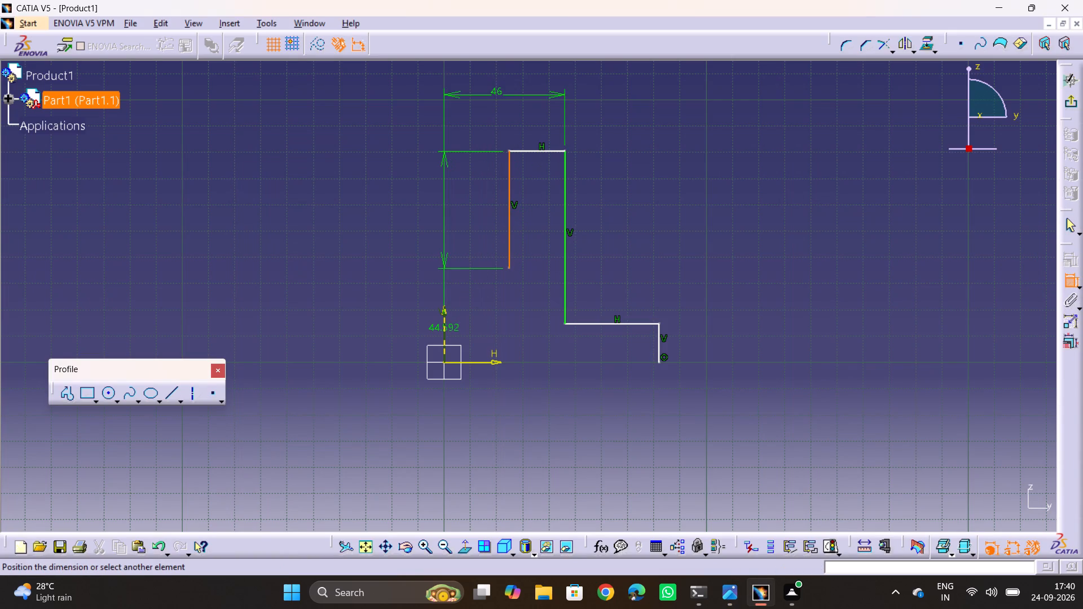
click(443, 334)
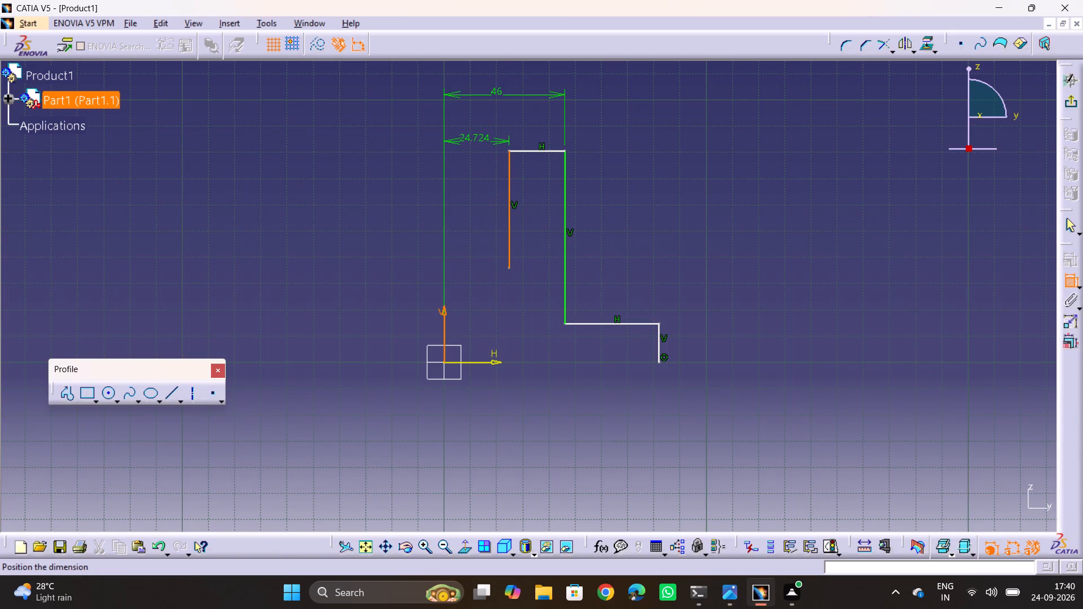
click(481, 131)
double_click(481, 131)
text(25)
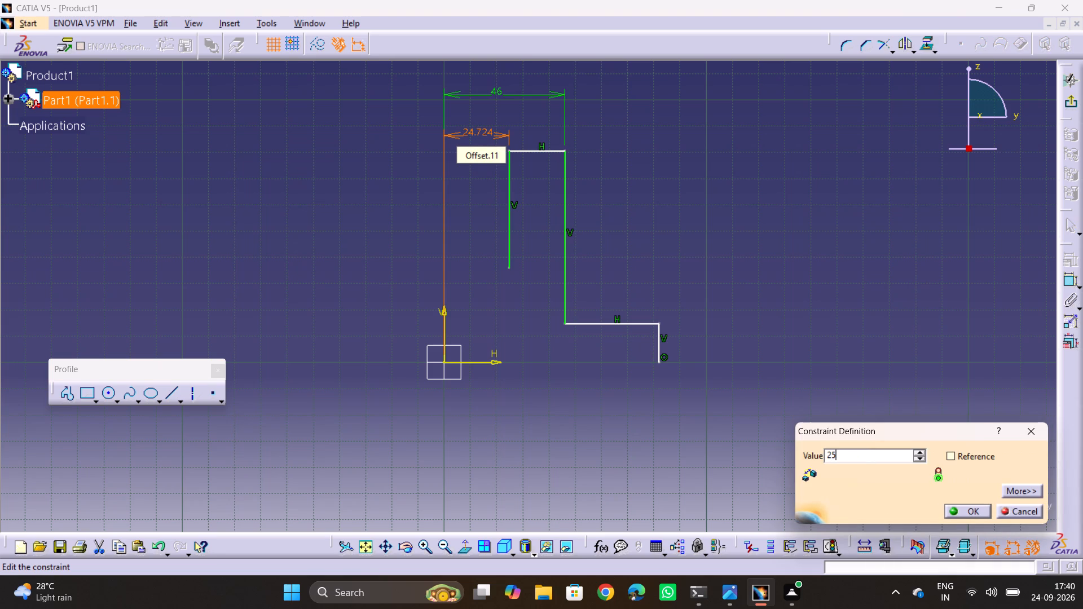
key(Return)
click(783, 174)
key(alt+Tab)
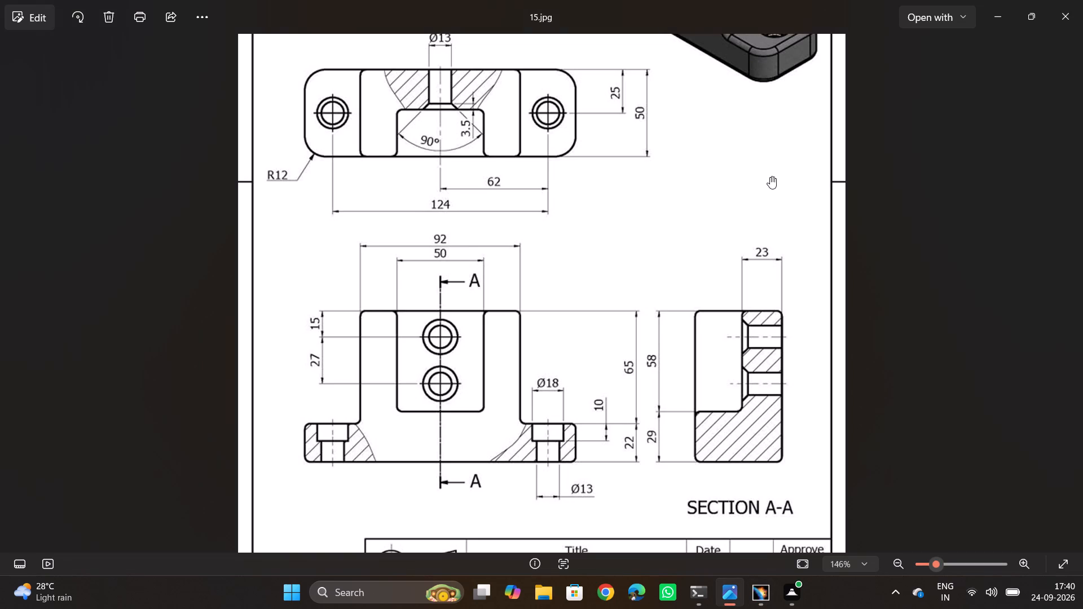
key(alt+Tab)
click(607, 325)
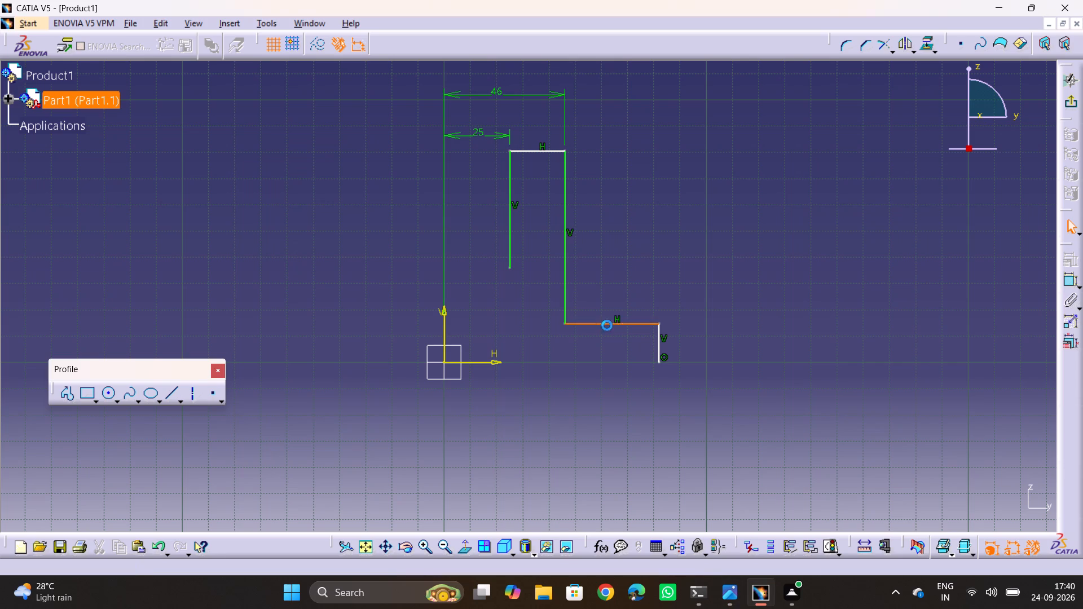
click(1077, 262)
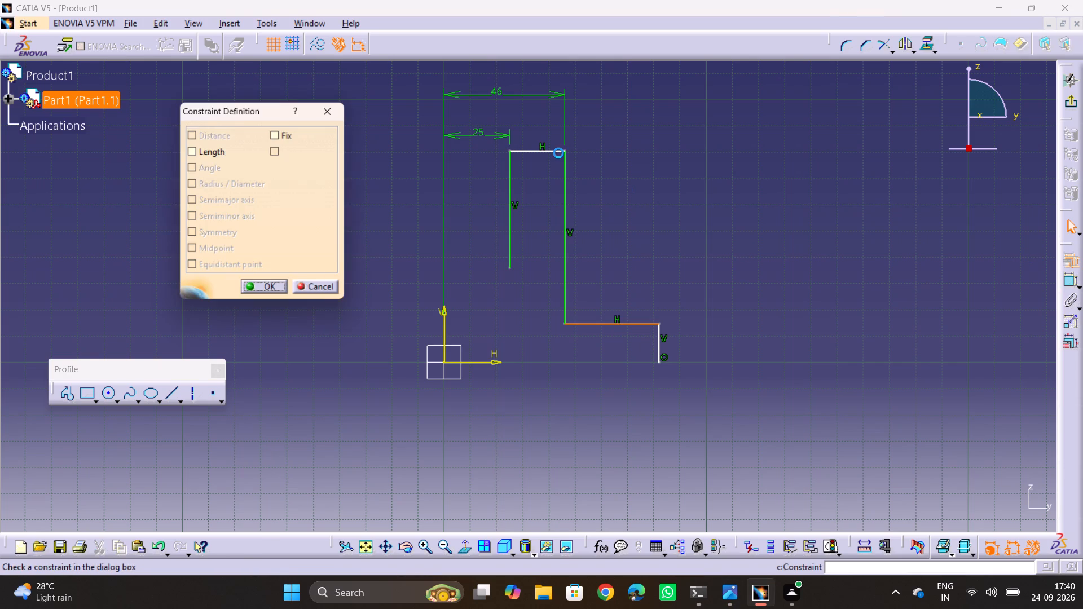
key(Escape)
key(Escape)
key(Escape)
Constrain the distance between the profile's upper and lower horizontal lines to 65 mm.
click(1077, 289)
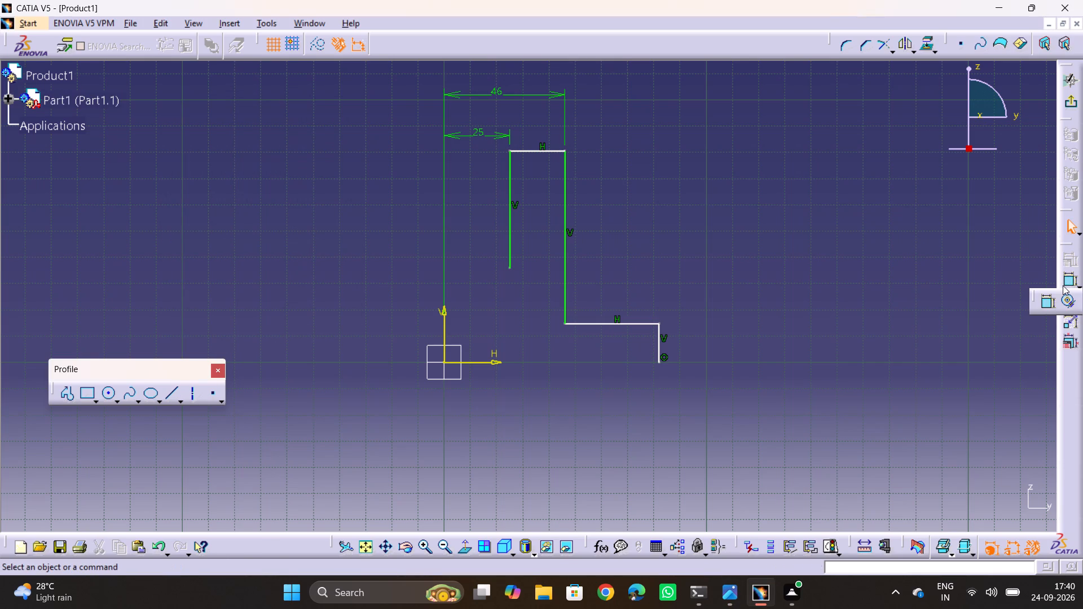
click(1065, 281)
click(1073, 278)
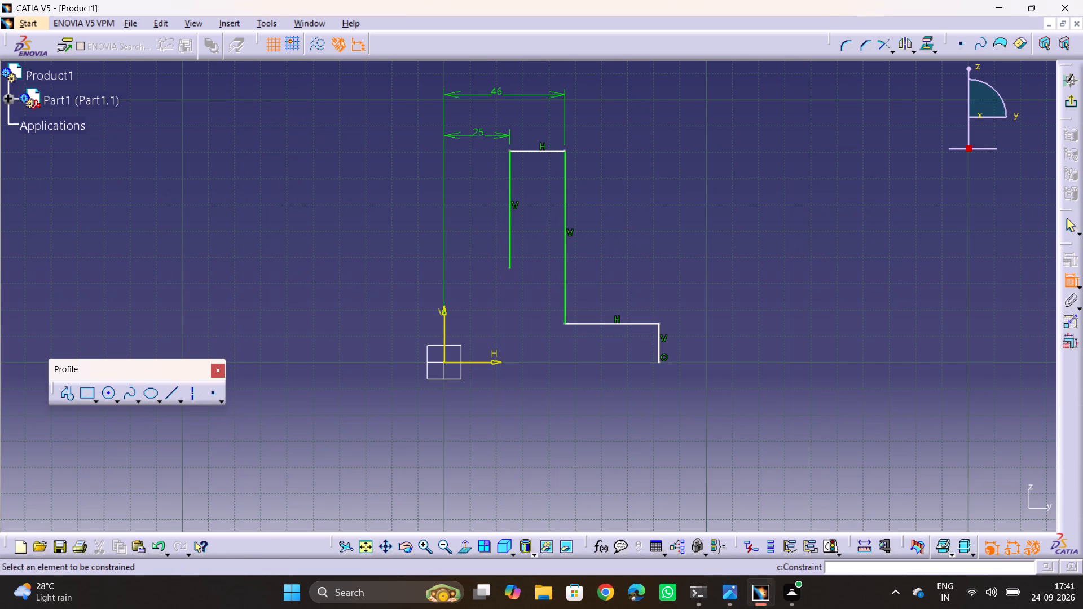
click(601, 320)
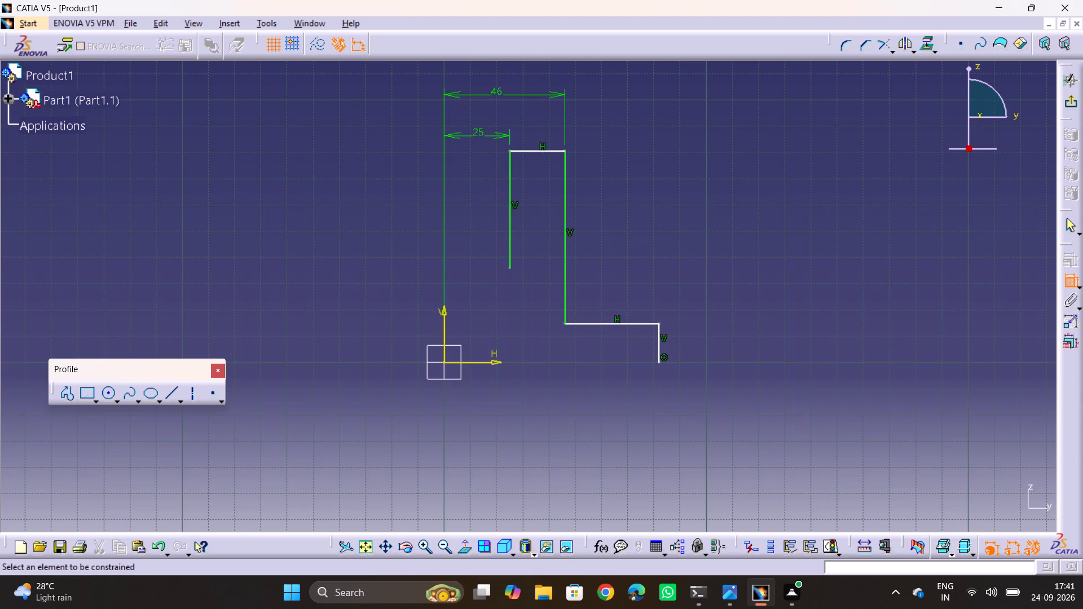
click(596, 323)
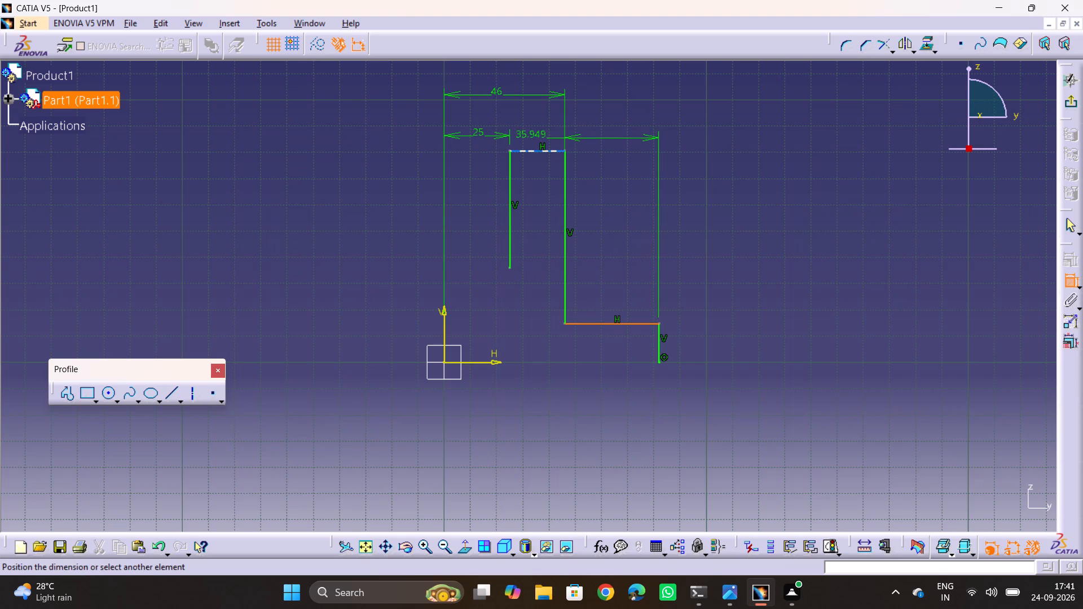
click(531, 151)
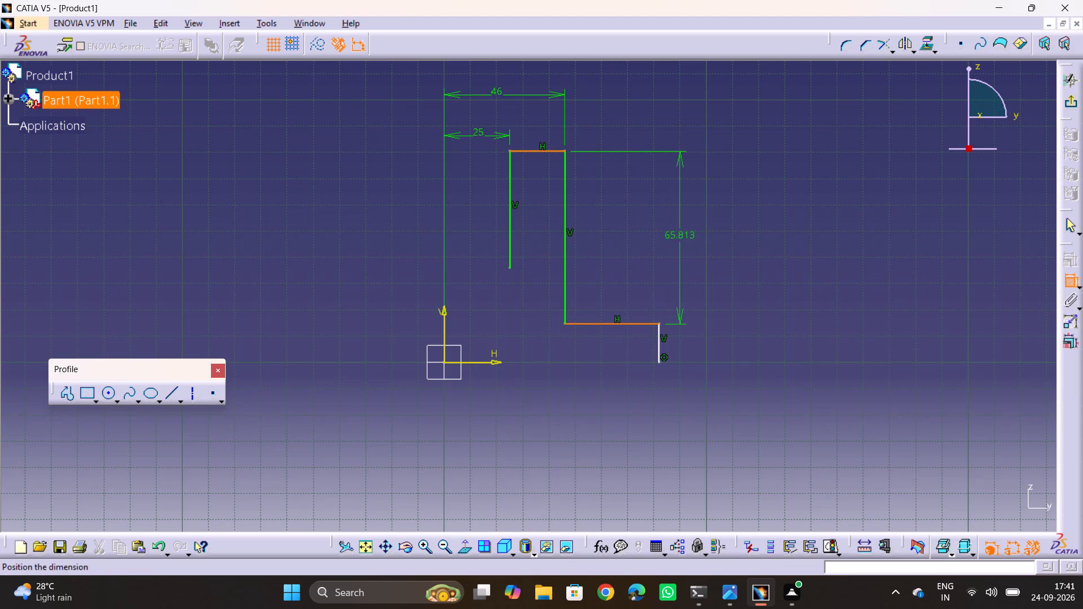
click(686, 237)
double_click(683, 236)
text(65)
key(Return)
click(764, 280)
Check the drawing and constrain the length of the profile's outermost vertical line, at the base edge, to 22 mm.
key(alt+Tab)
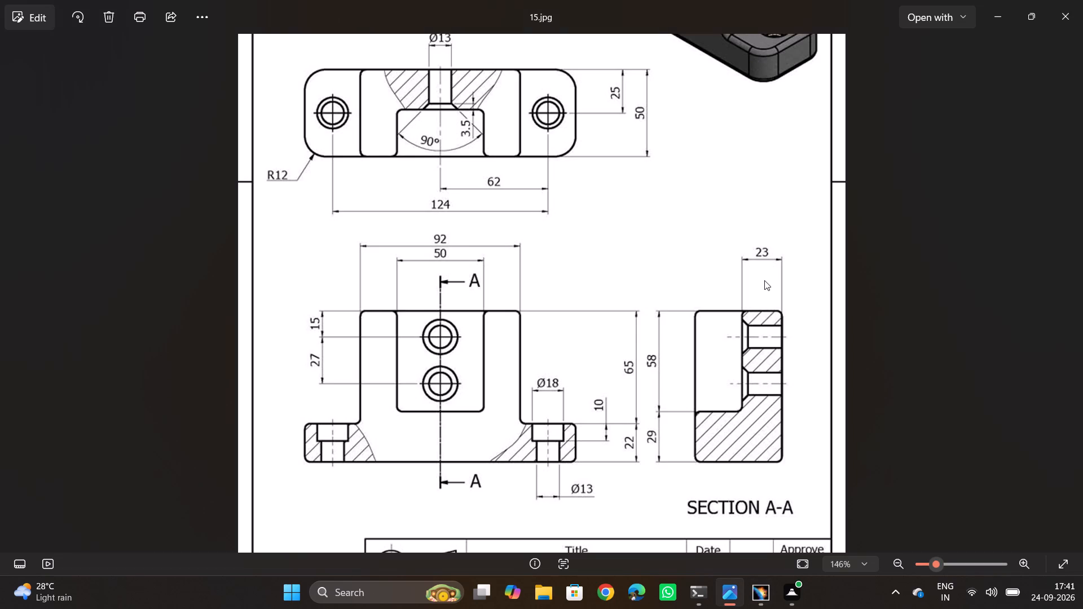
key(alt+Tab)
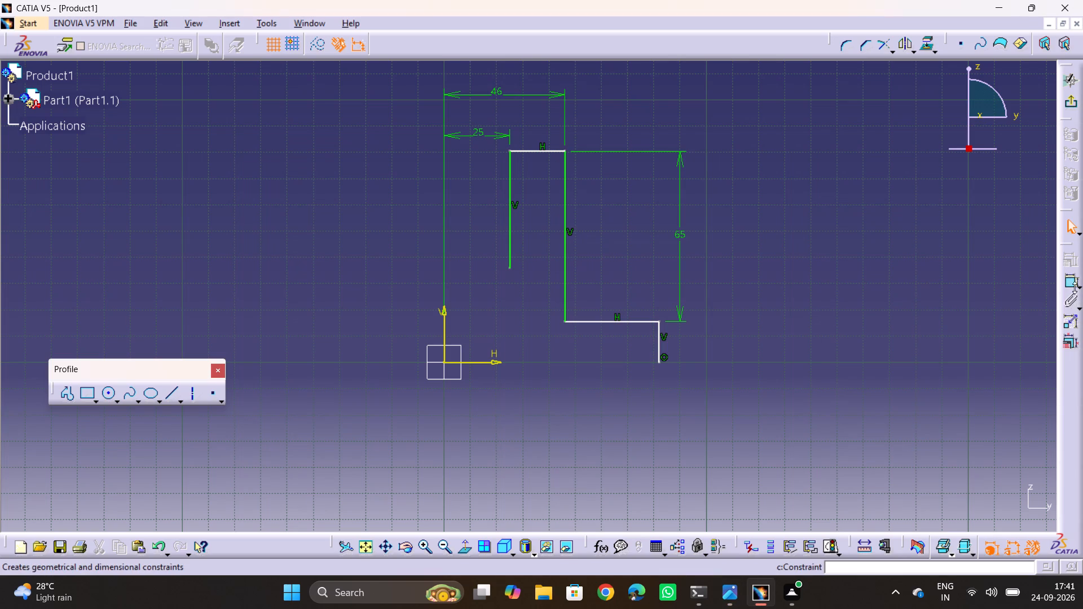
click(1075, 281)
click(655, 346)
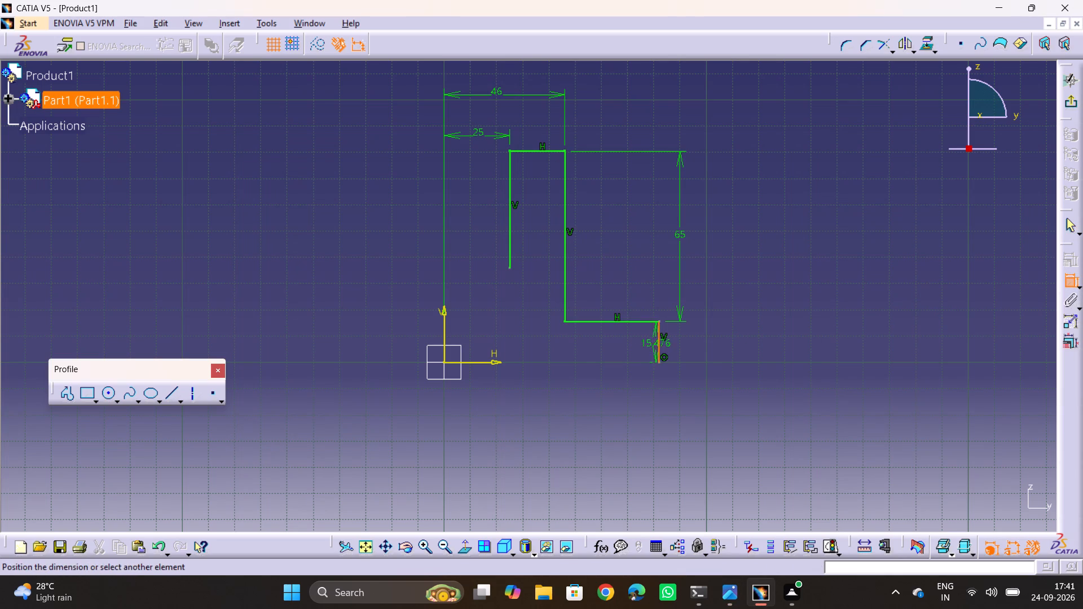
click(707, 345)
double_click(710, 343)
text(22)
key(Return)
click(796, 337)
Switch to the drawing image and examine the top, front and section views for the dimensions that define the base's overall width.
key(alt+Tab)
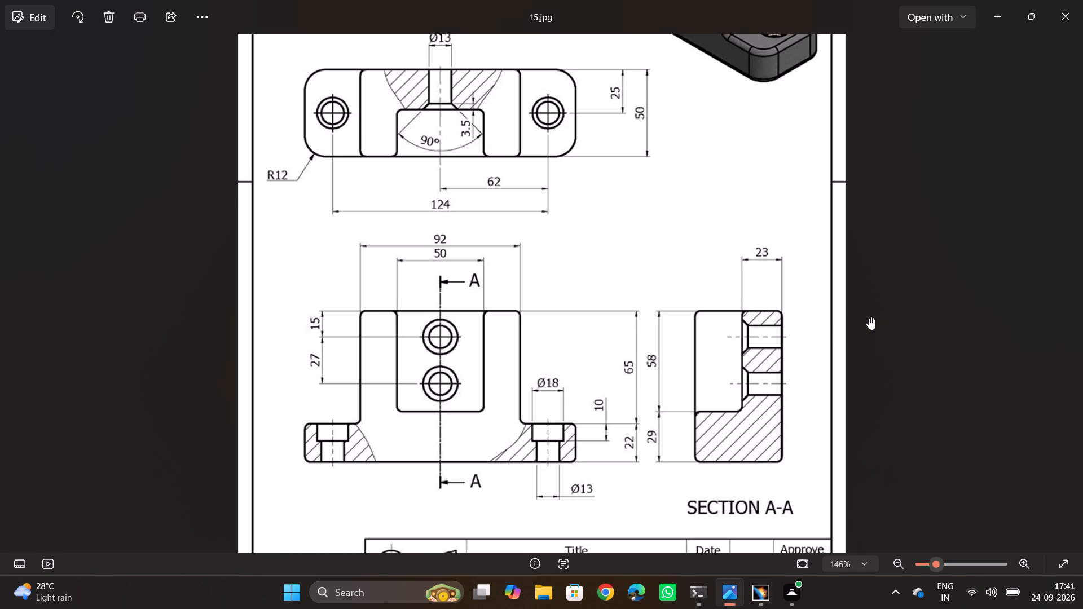
middle_drag(667, 184, 684, 440)
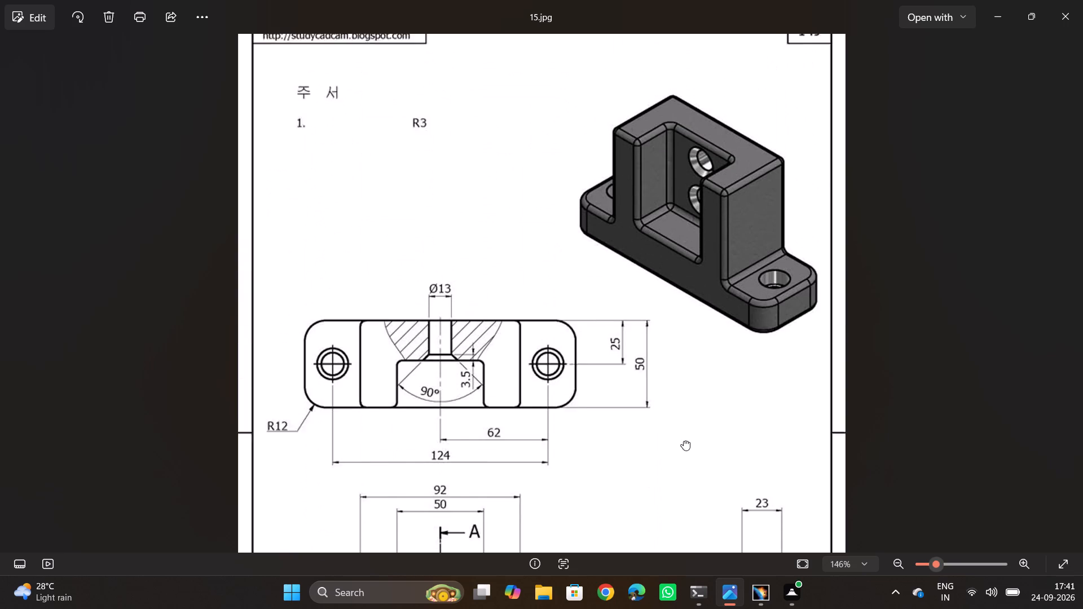
middle_drag(684, 440, 692, 281)
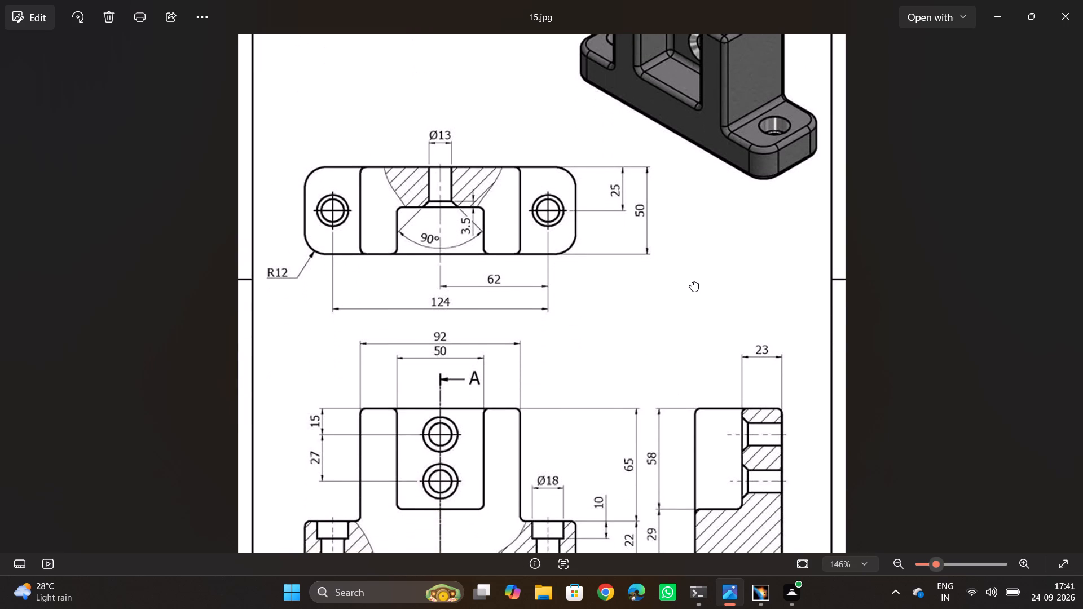
middle_drag(692, 281, 693, 174)
key(alt+Tab)
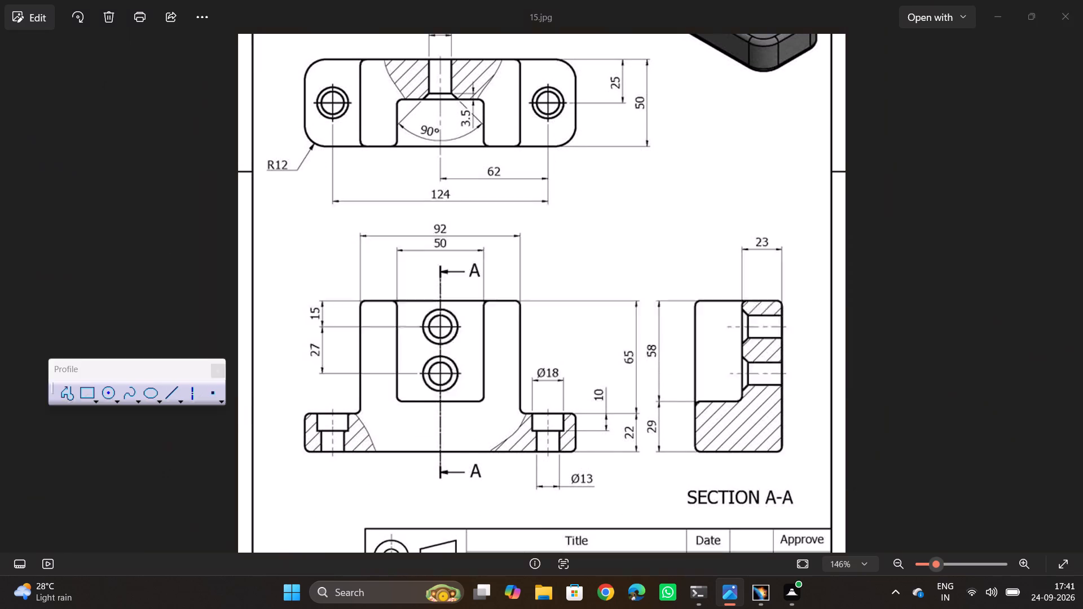
key(alt+Tab)
middle_drag(764, 263, 763, 112)
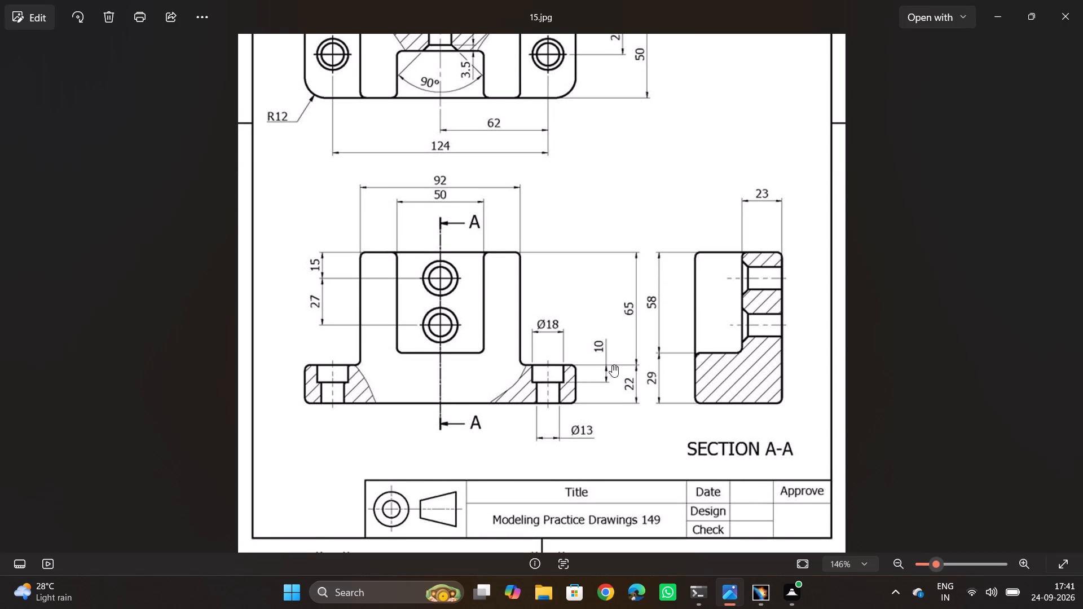
middle_drag(616, 311, 606, 543)
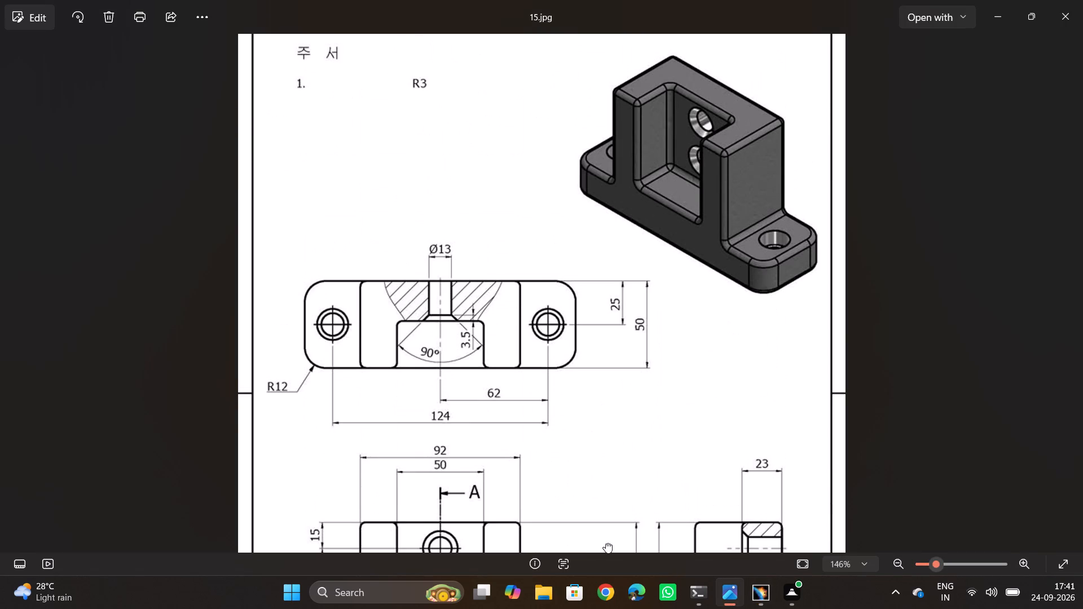
middle_drag(606, 543, 611, 296)
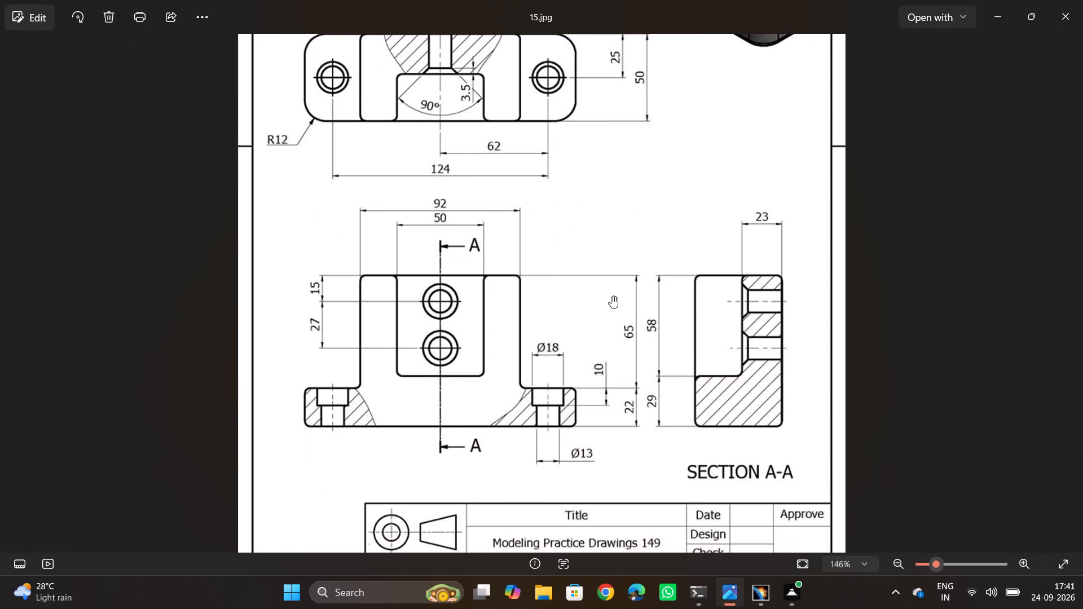
middle_drag(611, 296, 597, 394)
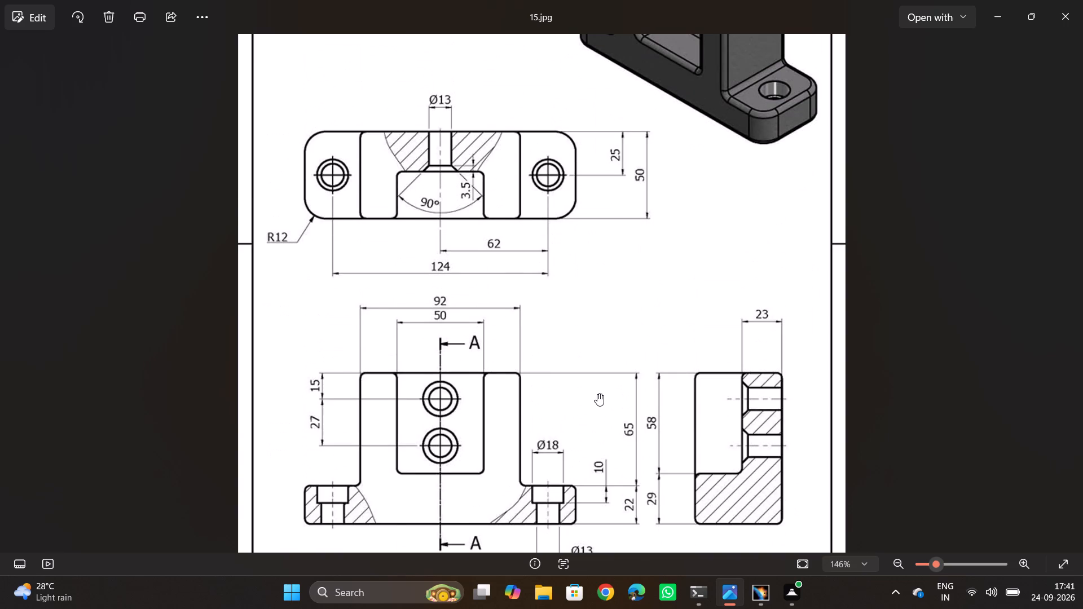
middle_drag(597, 394, 598, 387)
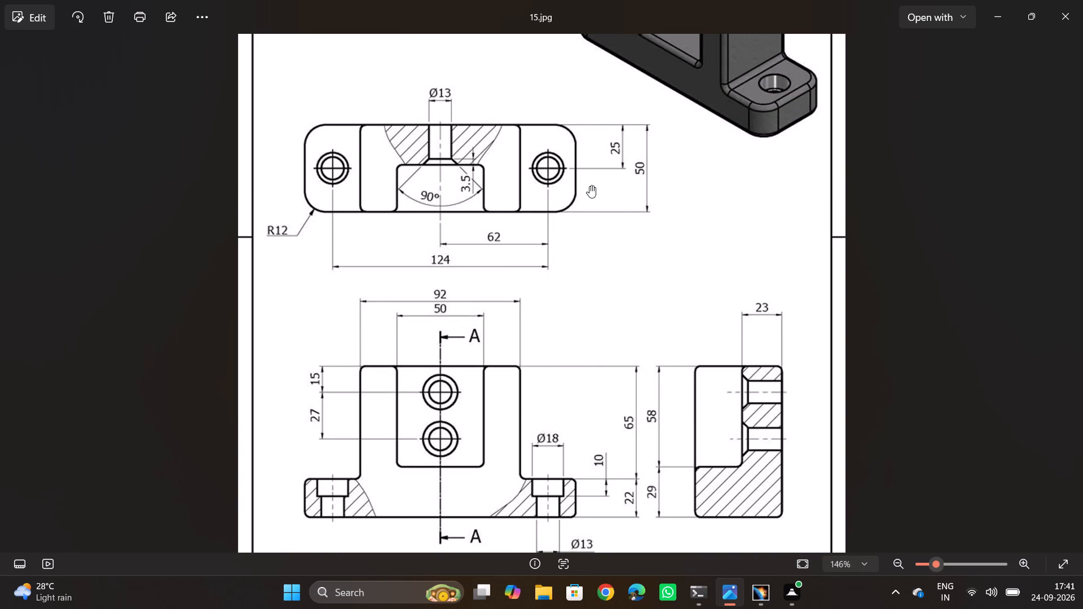
middle_drag(550, 299, 540, 217)
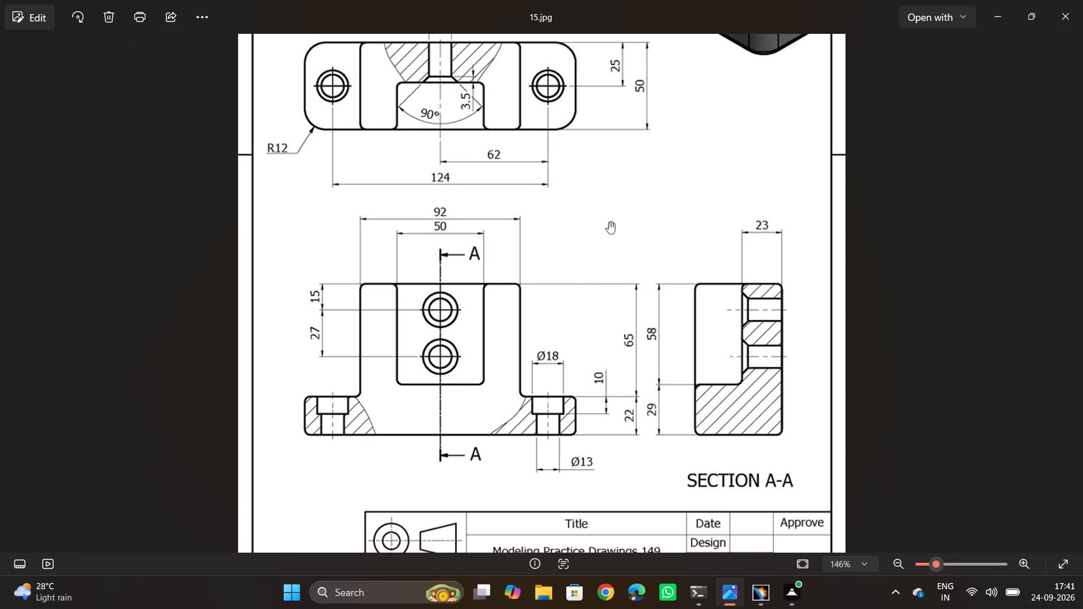
scroll(609, 222, up, 1)
scroll(587, 227, down, 1)
middle_drag(585, 228, 575, 273)
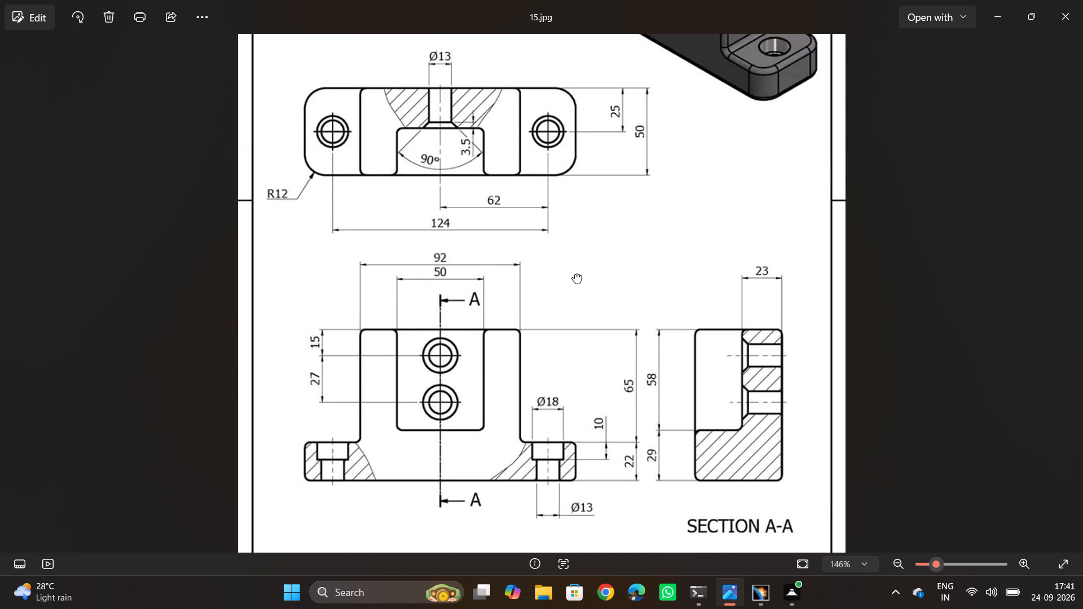
middle_drag(575, 273, 573, 287)
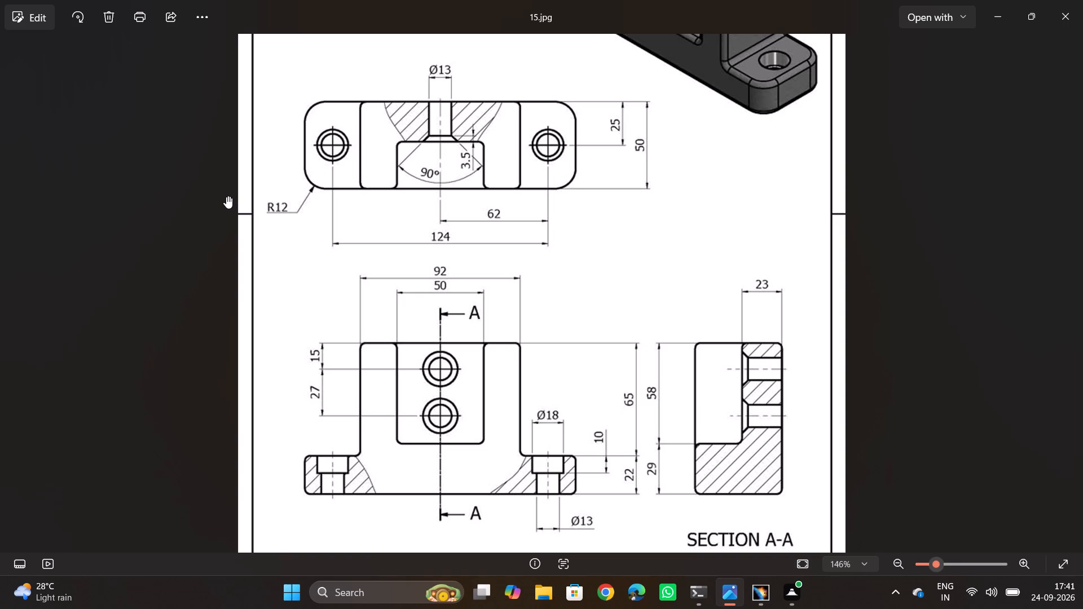
Switch back to CATIA and constrain the outermost vertical line of the base to a distance of 75 mm from the V axis.
key(alt+Tab)
middle_drag(543, 283, 544, 249)
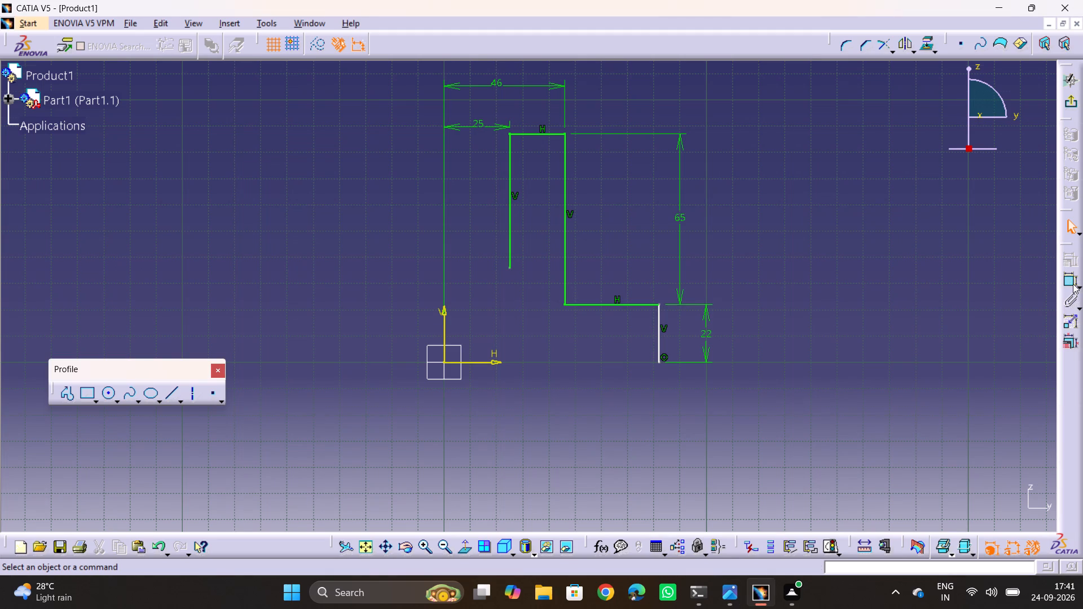
click(1074, 279)
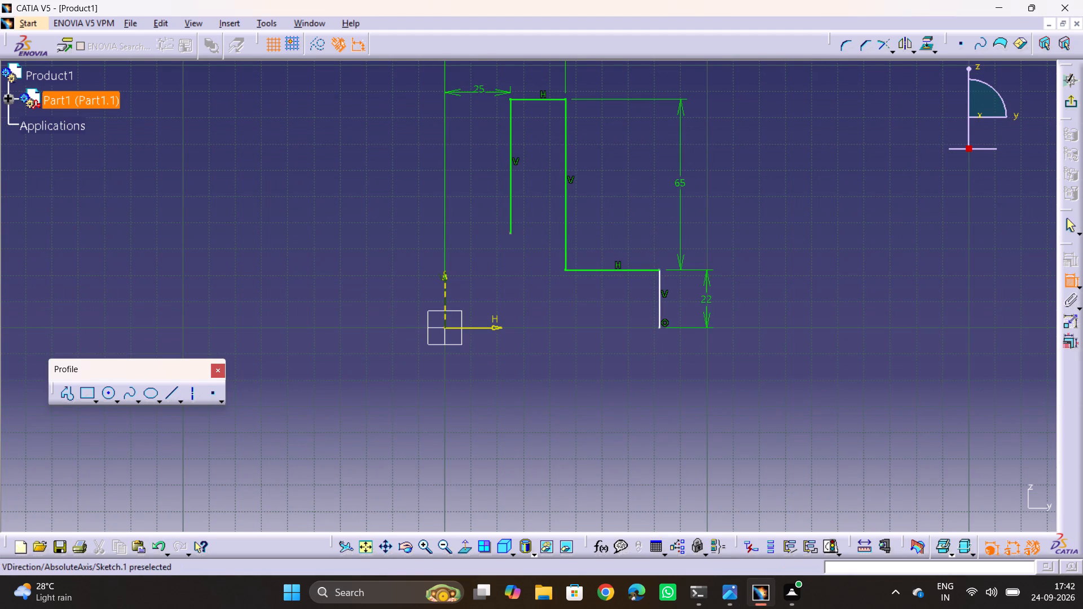
click(446, 299)
click(659, 315)
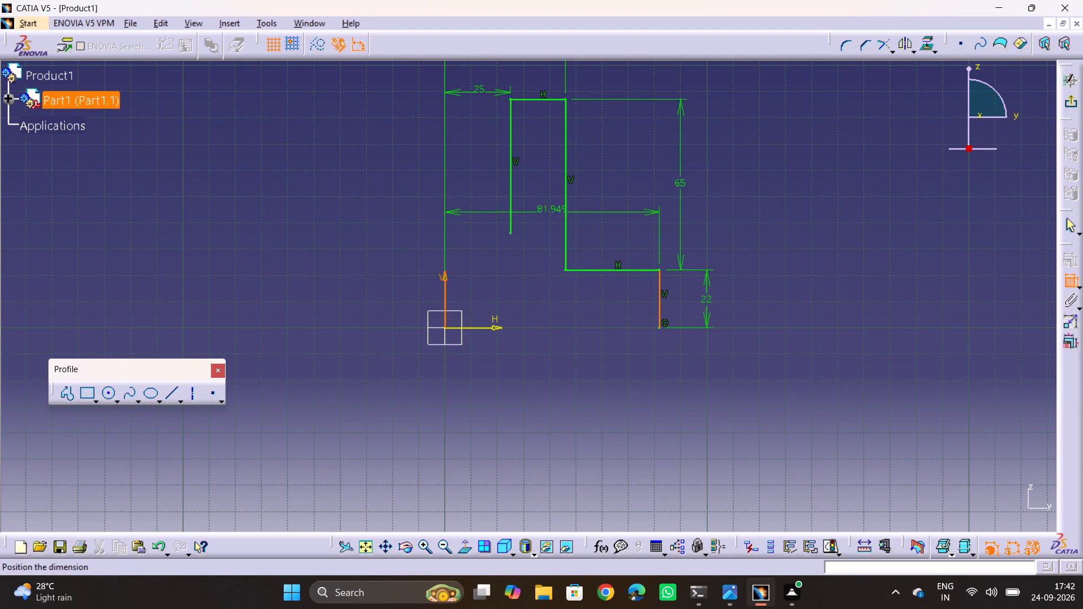
click(531, 388)
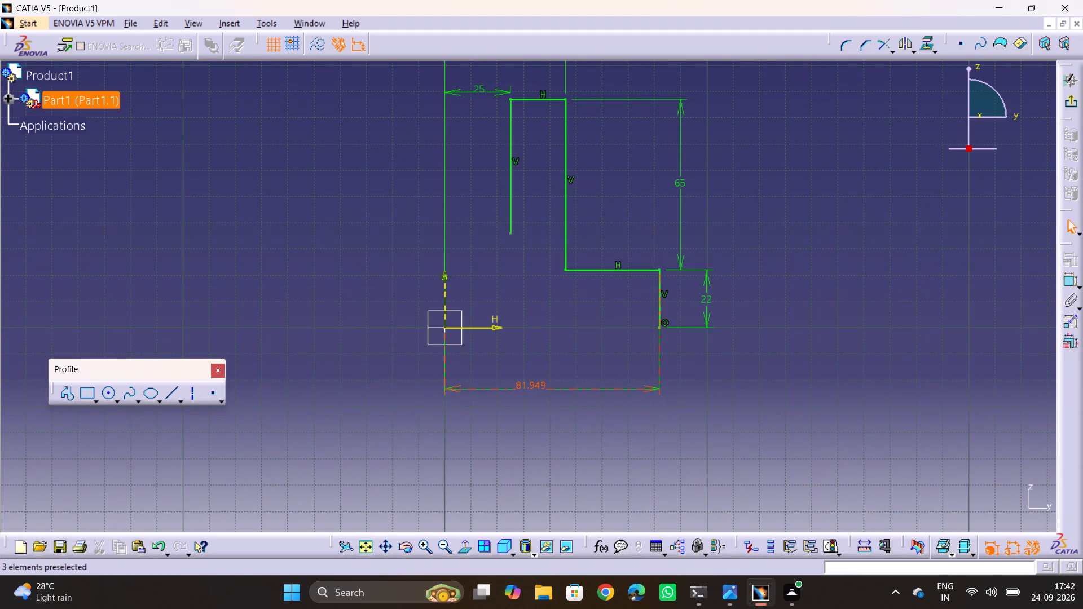
double_click(535, 381)
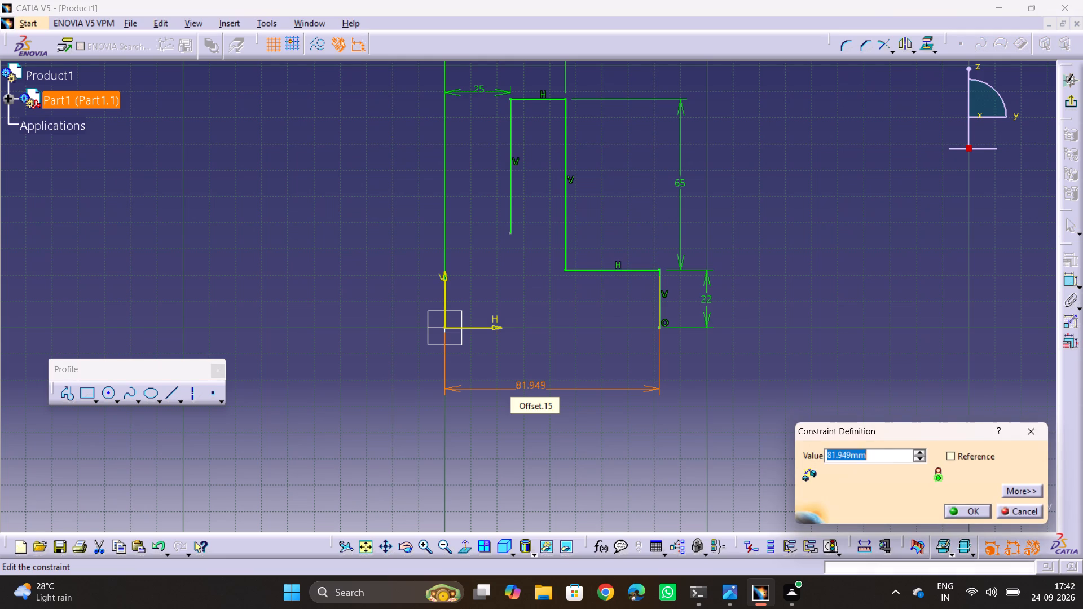
text(75)
key(Return)
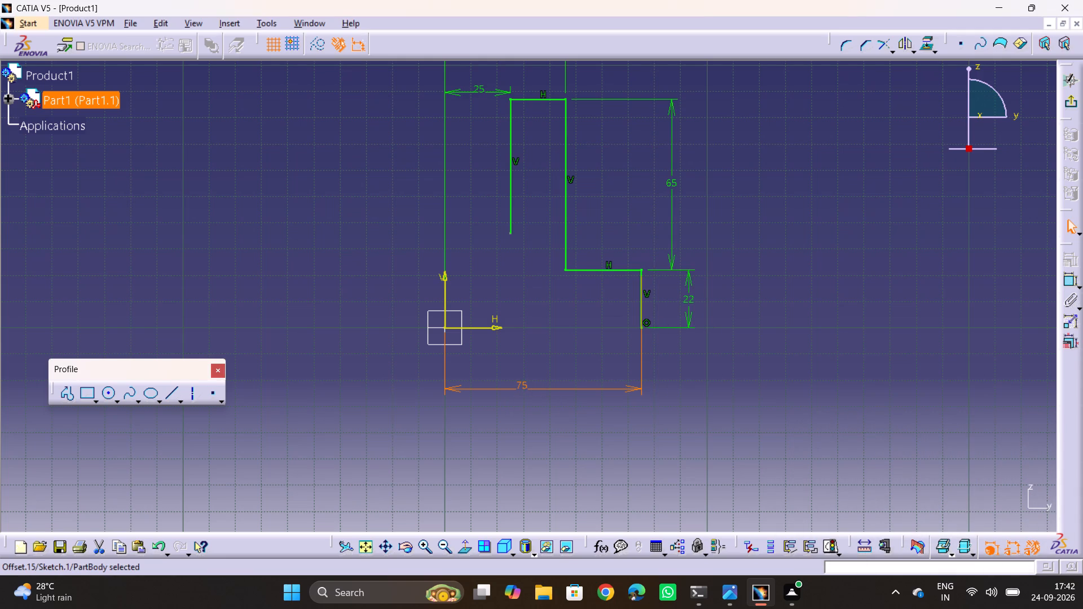
Mirror the open half profile about the V axis to create the bracket's opposite half.
click(748, 389)
middle_drag(827, 271, 817, 312)
drag(447, 112, 813, 541)
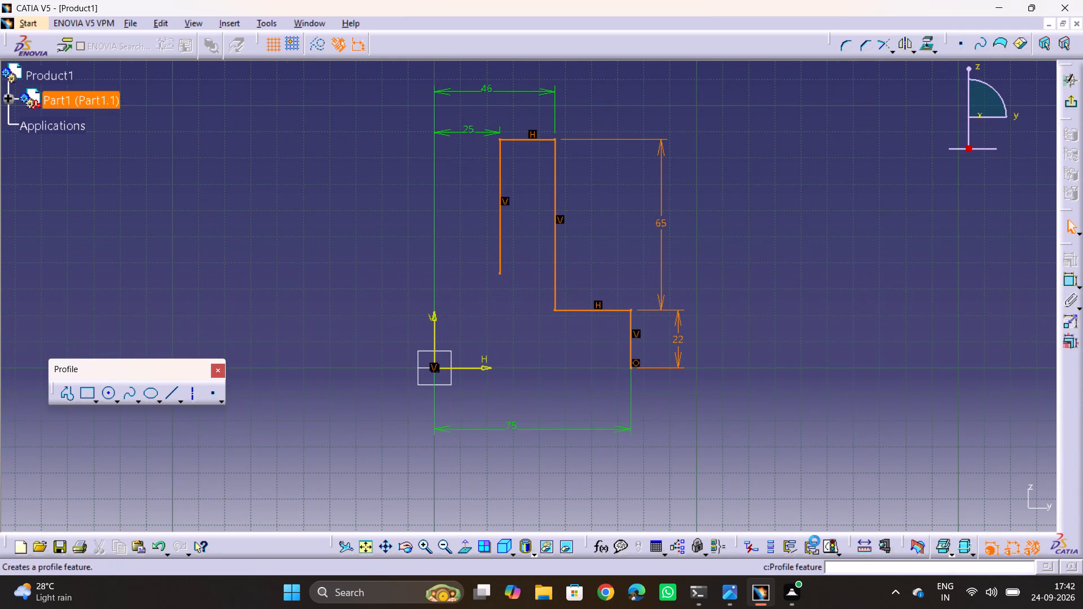
click(903, 44)
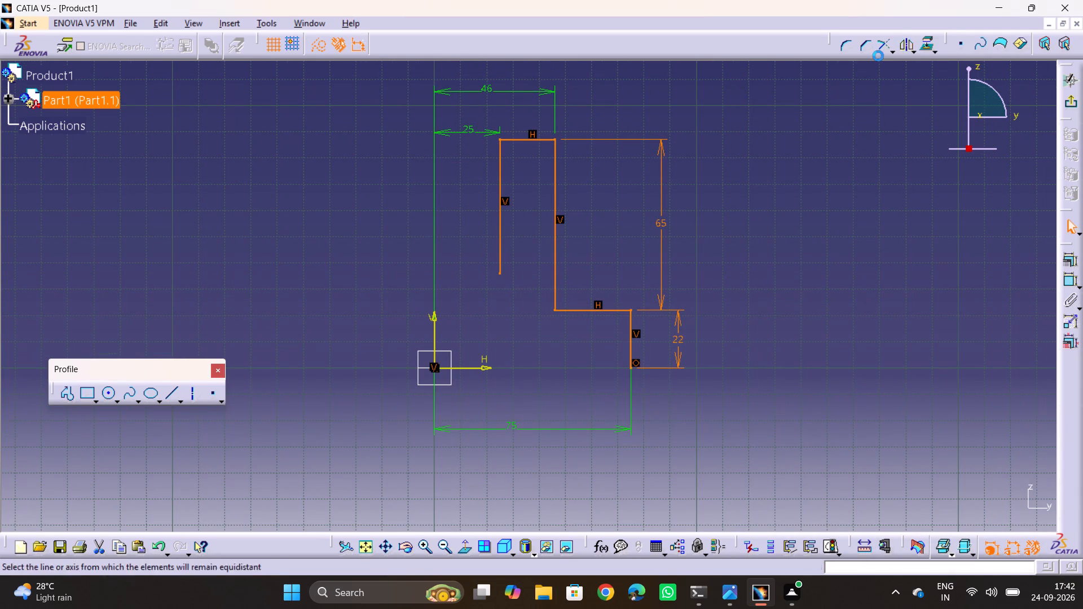
click(433, 327)
click(487, 333)
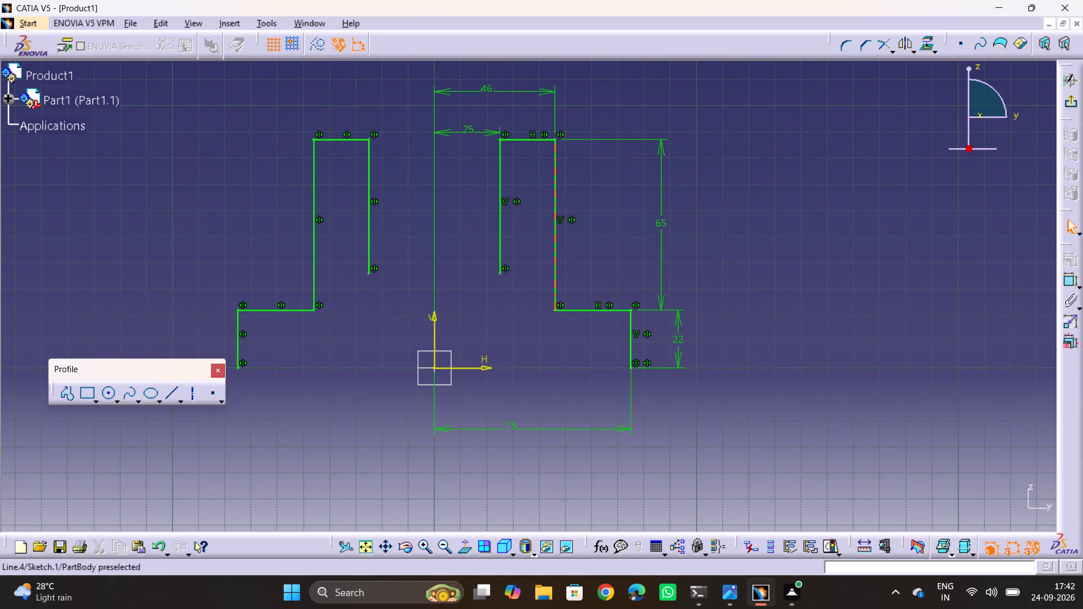
Draw a line about 150 mm long joining the lower ends of the two outermost vertical lines to close the base.
click(175, 395)
click(238, 369)
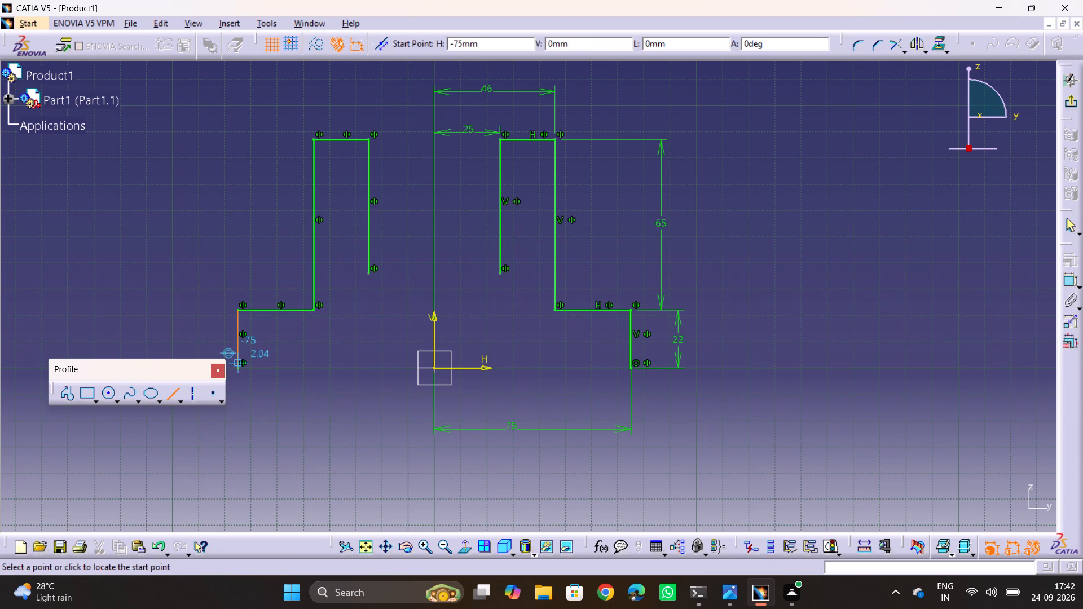
click(631, 371)
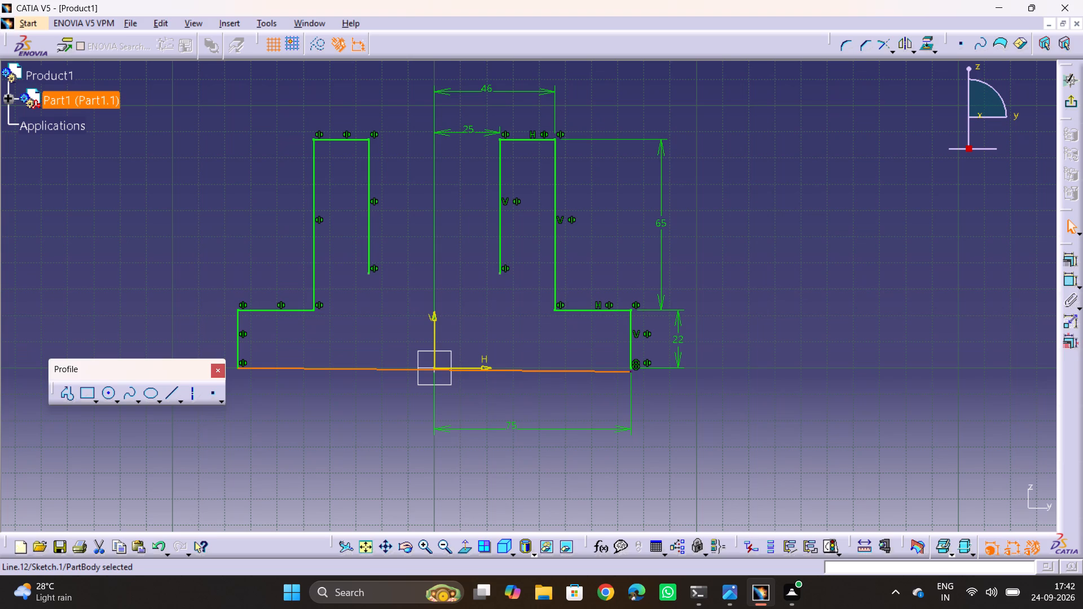
click(507, 451)
key(ctrl+z)
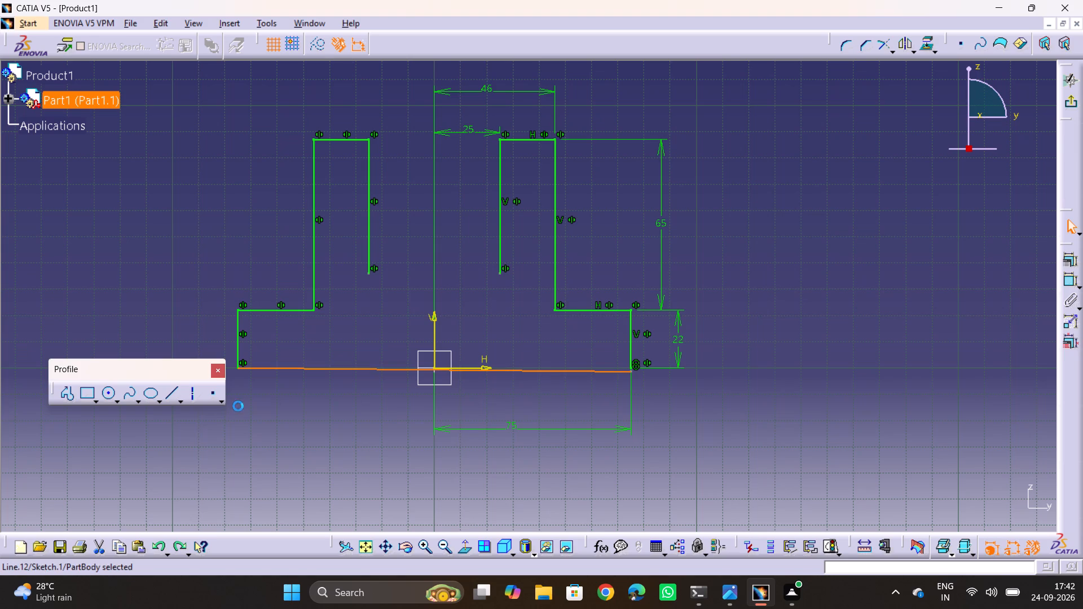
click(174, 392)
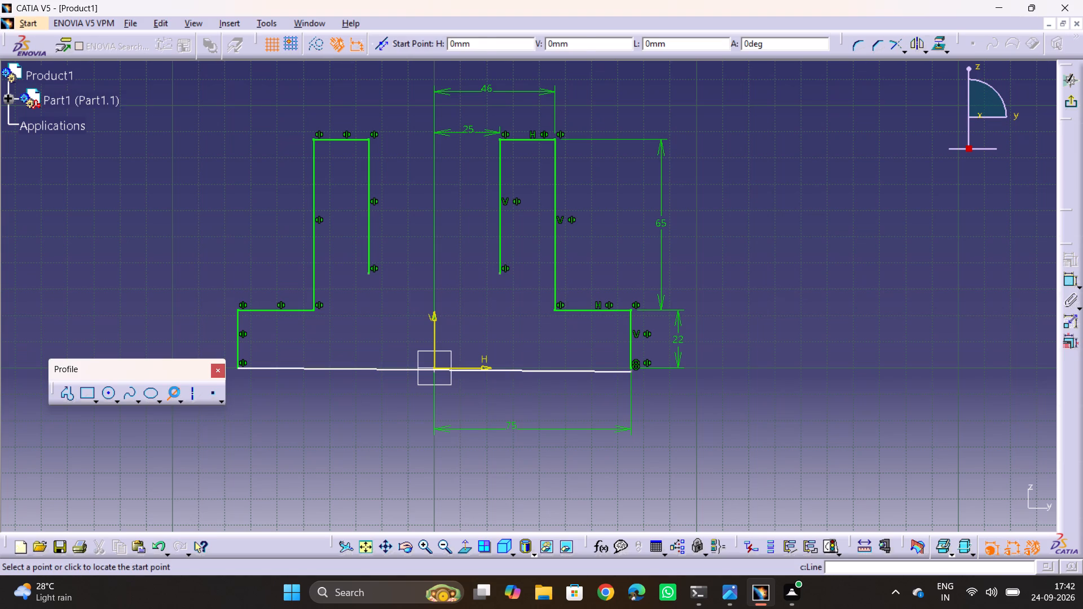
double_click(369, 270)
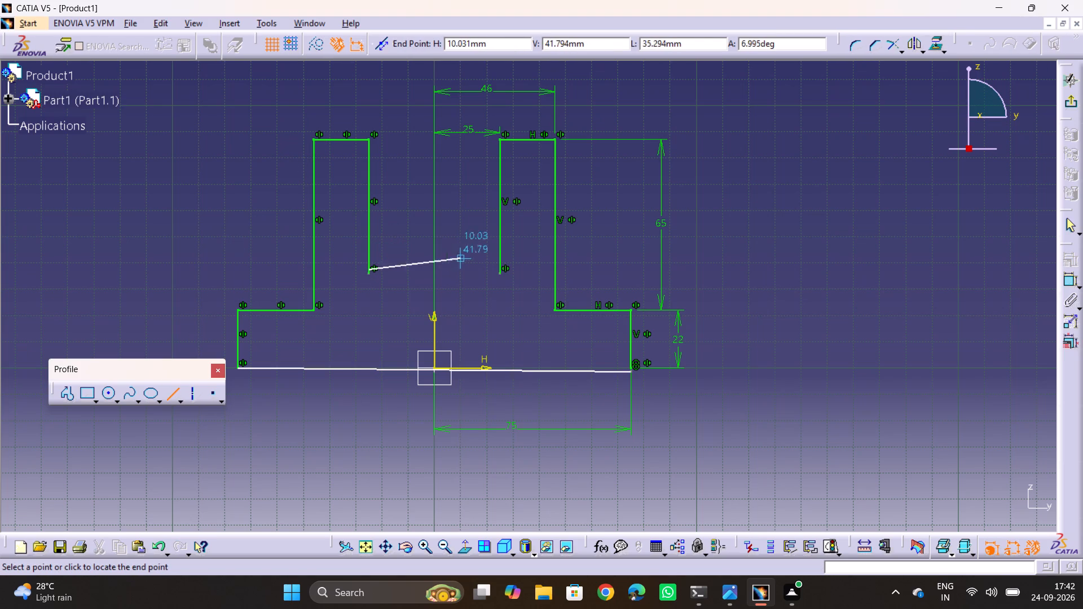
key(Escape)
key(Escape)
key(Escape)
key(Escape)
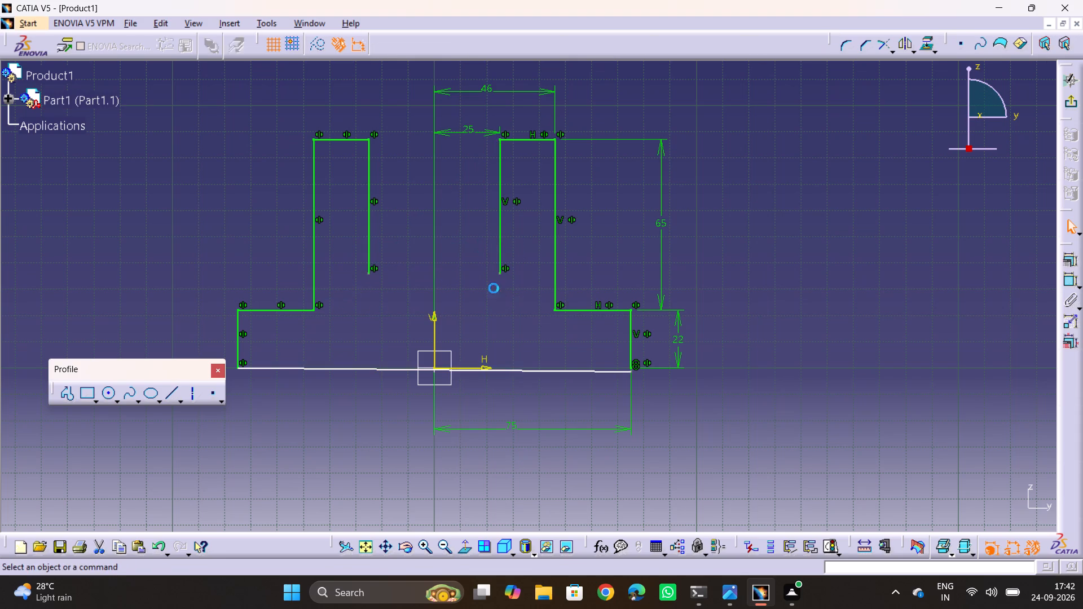
Join the lower ends of the two inner vertical lines with a horizontal line and move it down to deepen the slot.
middle_drag(476, 287, 564, 280)
ctrl+middle_drag(574, 285, 574, 255)
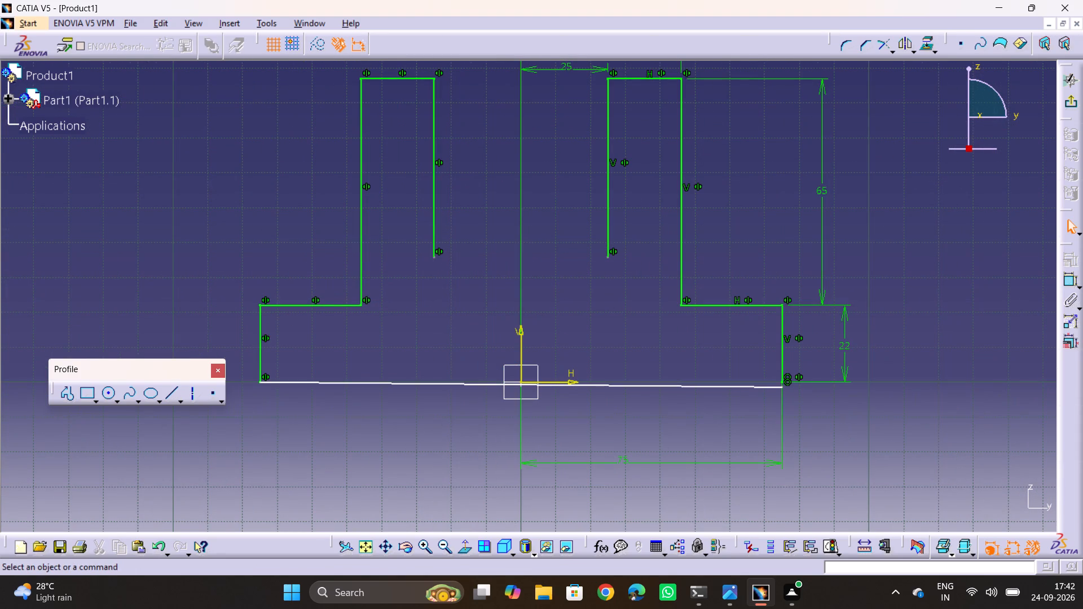
click(172, 398)
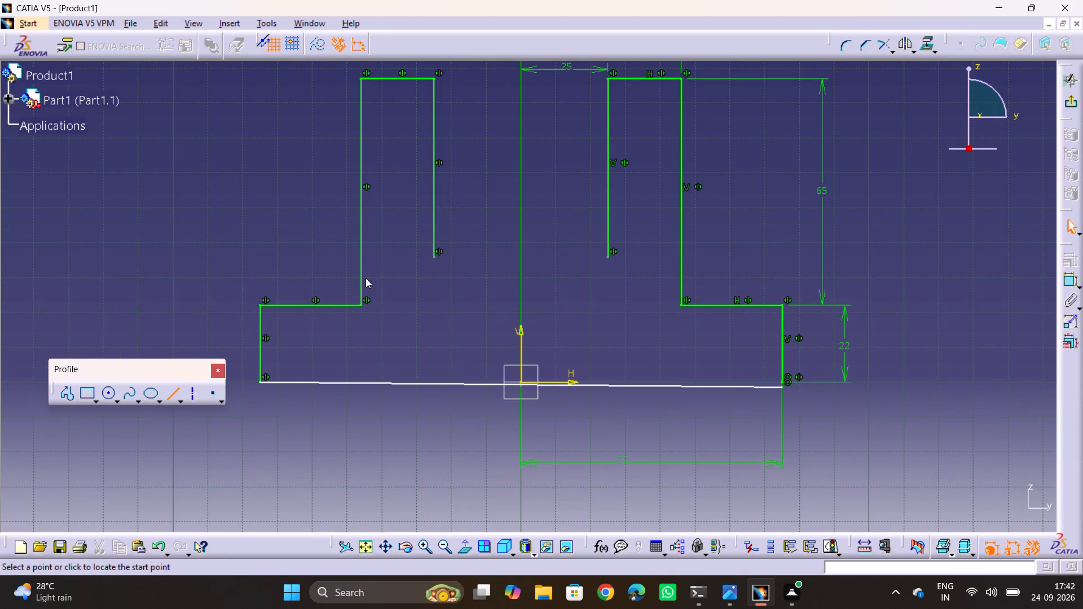
click(435, 255)
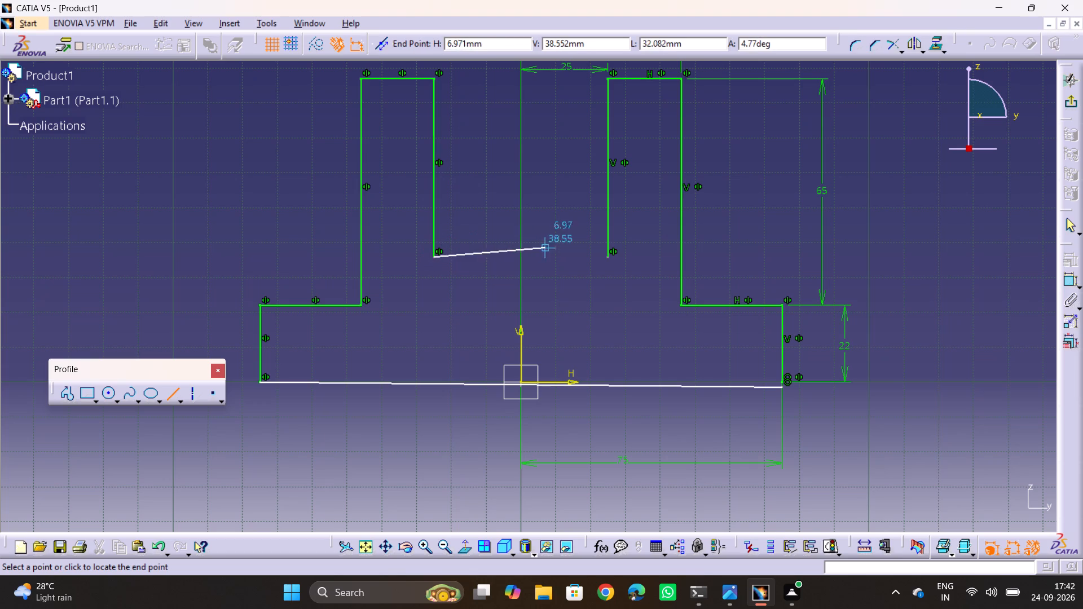
click(609, 255)
click(609, 293)
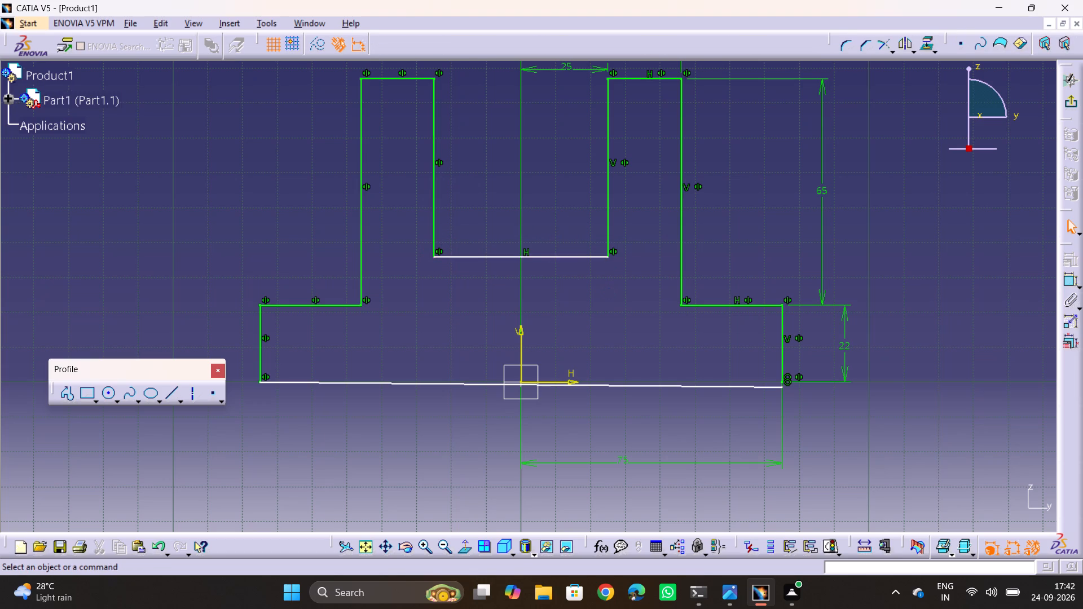
key(Escape)
key(Escape)
drag(460, 257, 461, 298)
click(609, 376)
Check the front view in the drawing and constrain the length of the slot's inner vertical line to 50 mm.
key(alt+Tab)
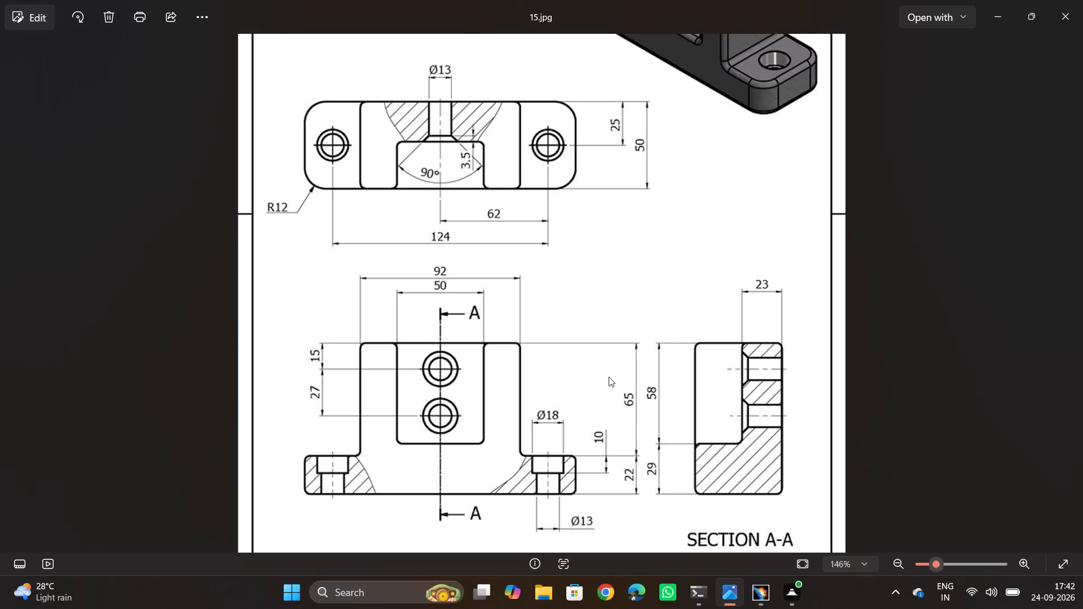
middle_drag(654, 208, 636, 173)
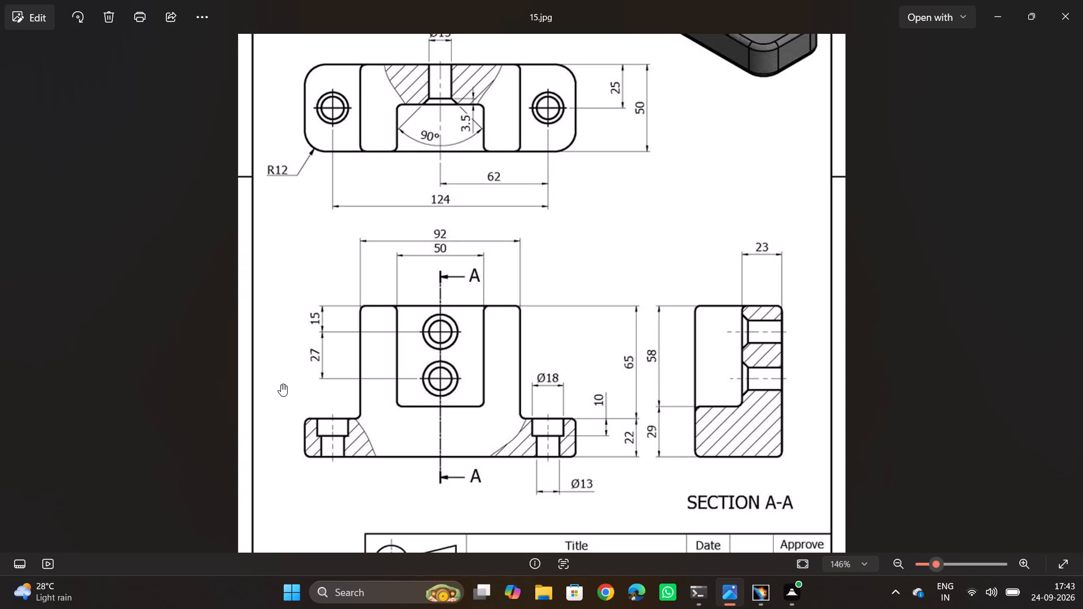
key(alt+Tab)
click(1067, 280)
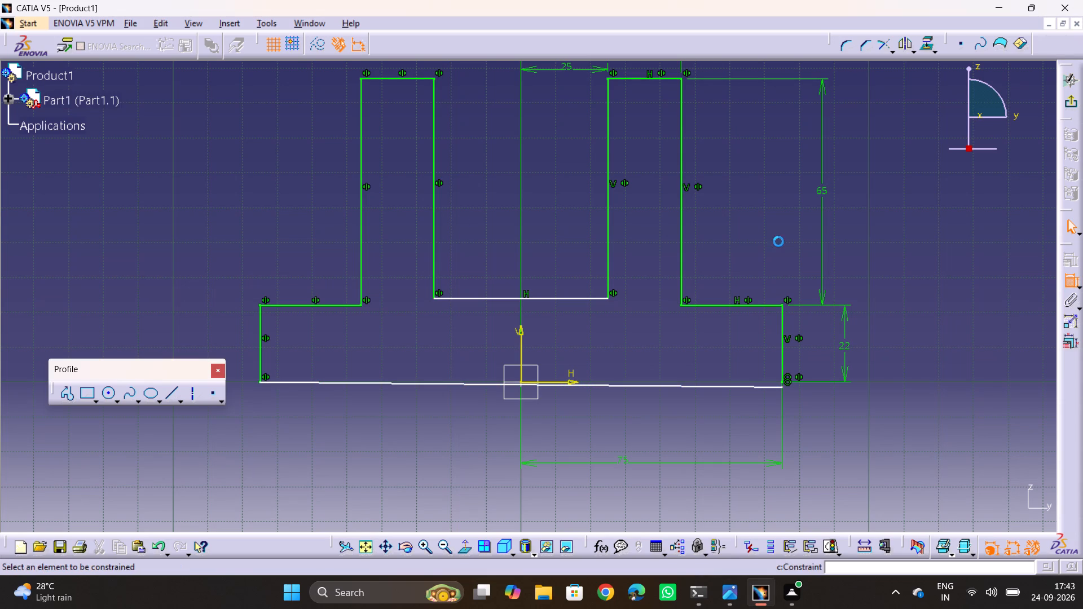
click(434, 232)
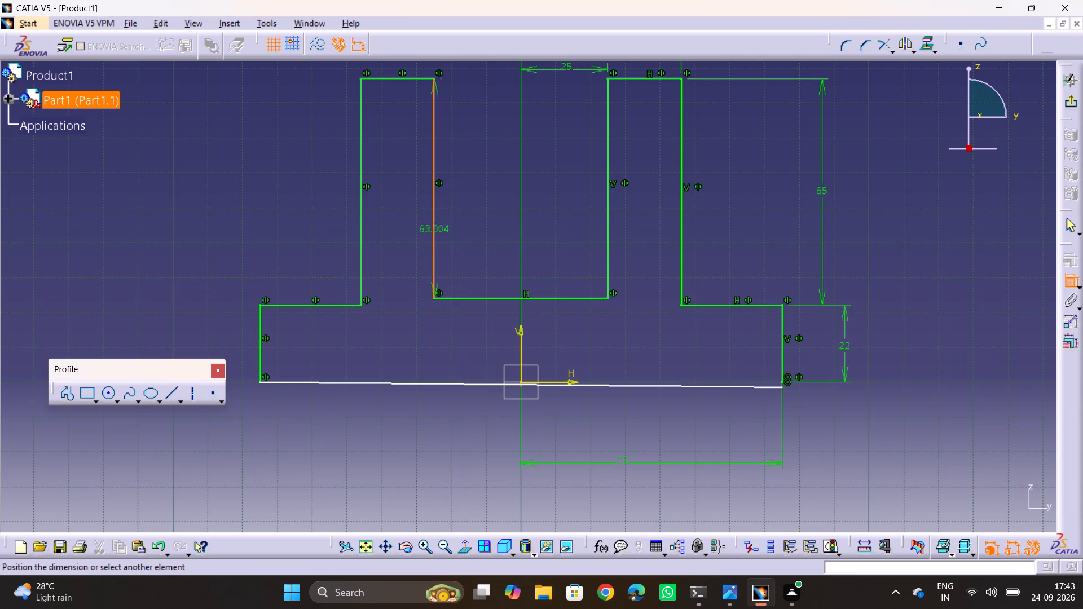
click(460, 206)
triple_click(465, 202)
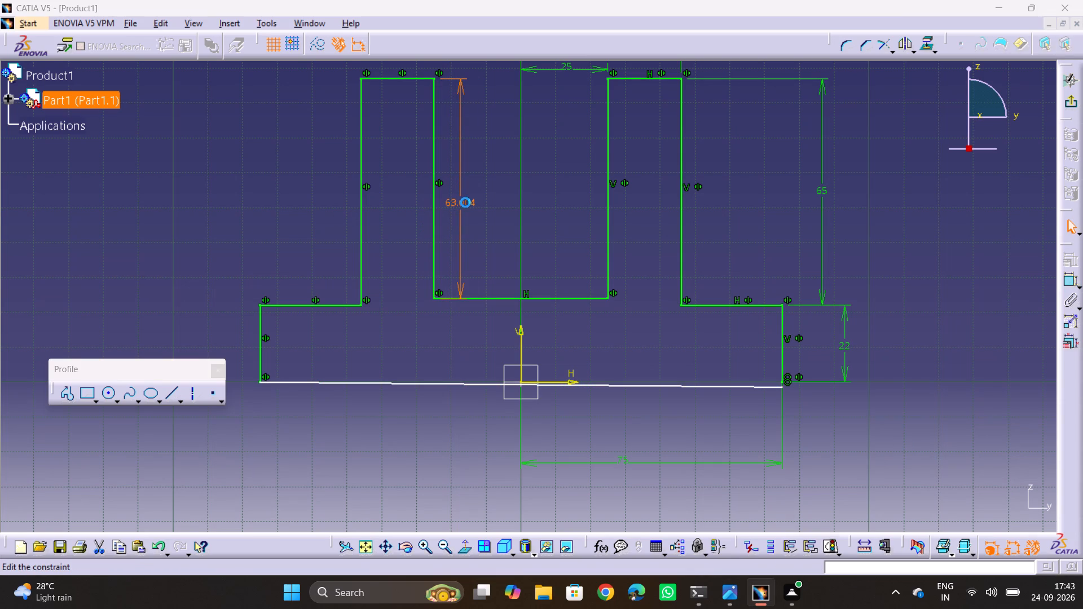
double_click(471, 200)
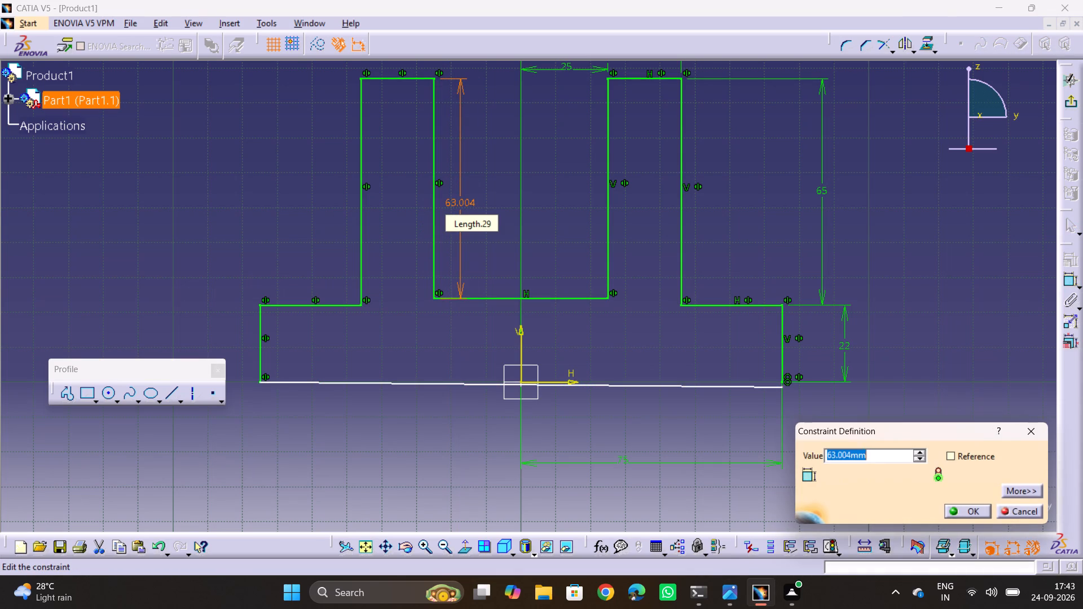
text(50)
key(Return)
click(612, 444)
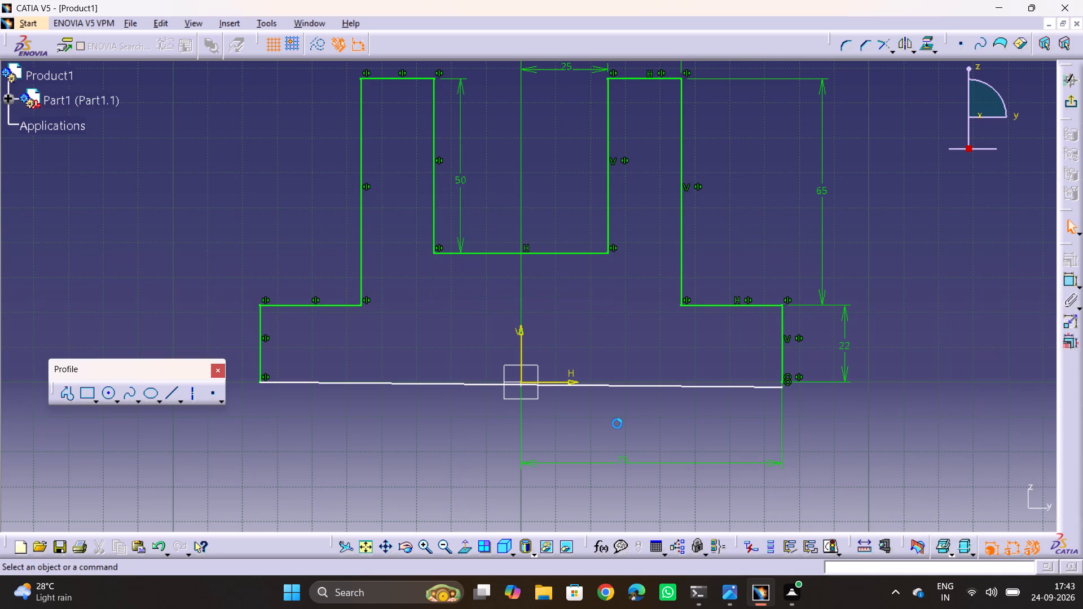
Apply a horizontal constraint to the profile's bottom line and test that it holds its position.
click(626, 390)
click(631, 385)
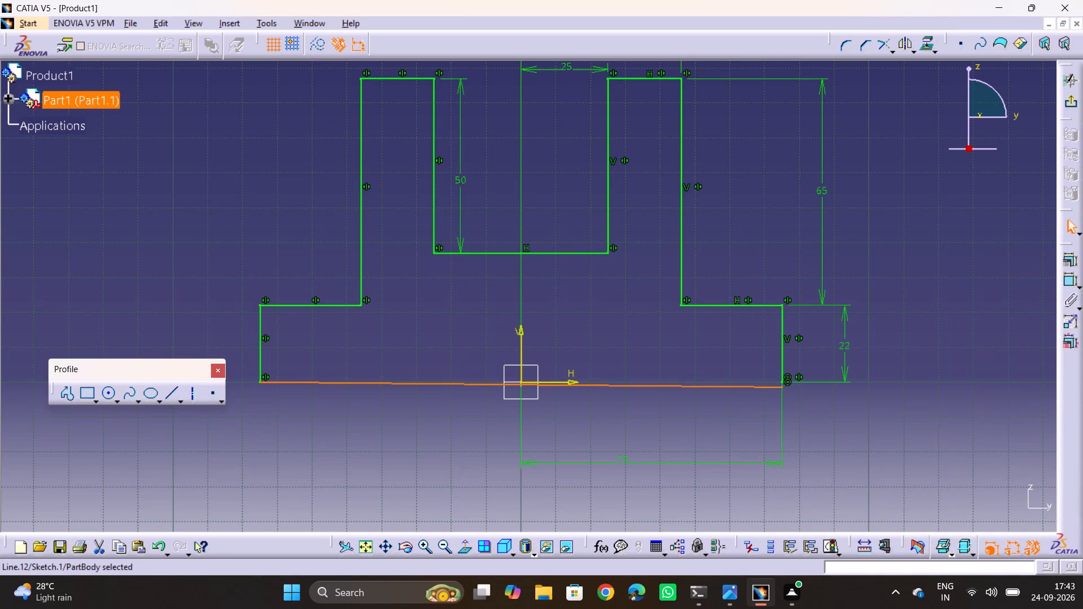
right_click(717, 370)
right_click(710, 384)
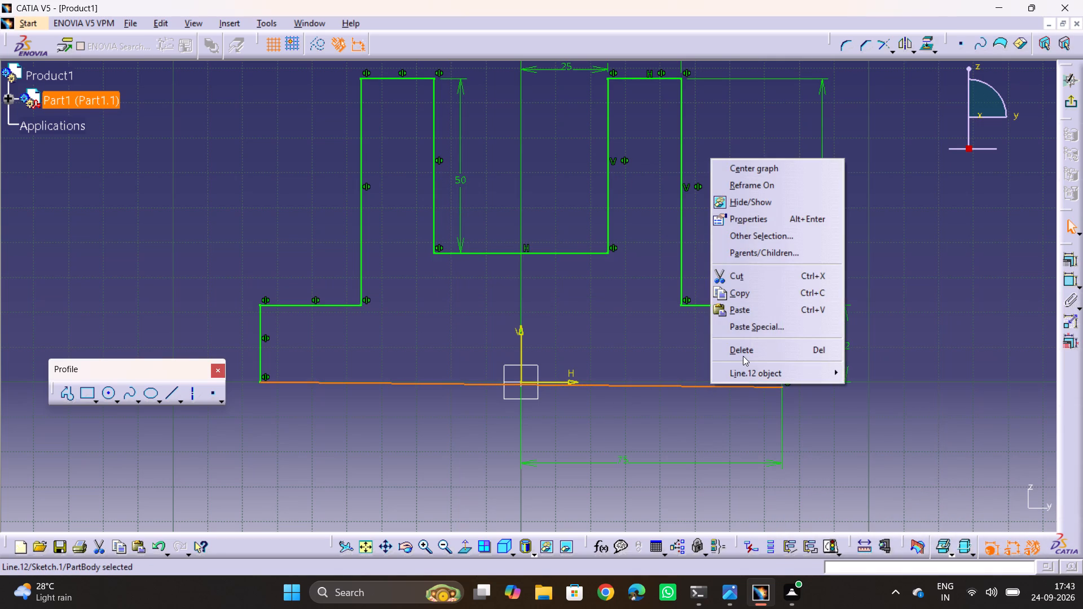
click(746, 364)
click(751, 377)
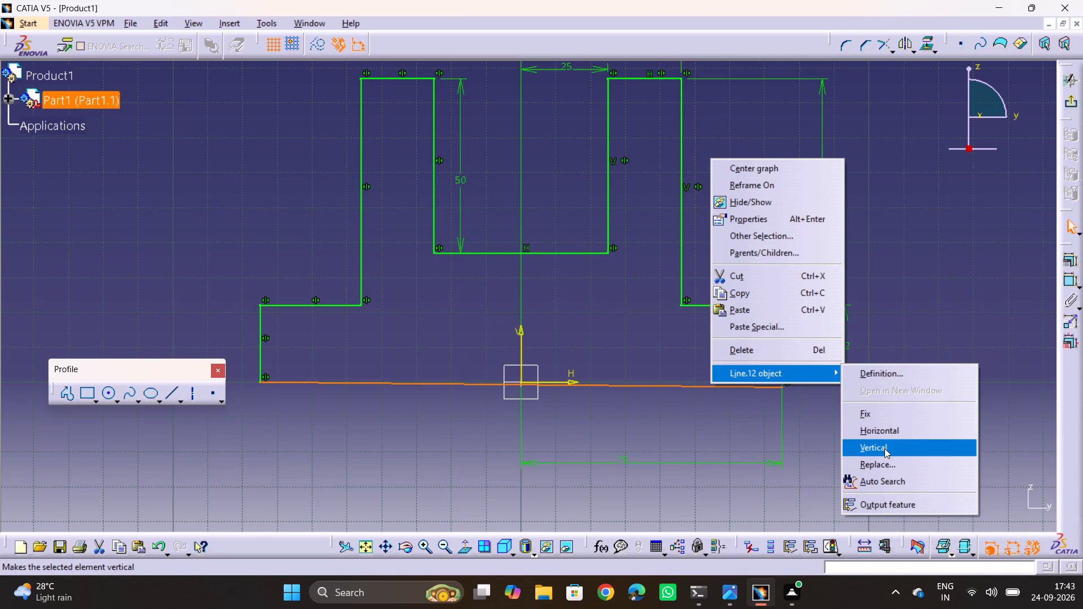
click(888, 428)
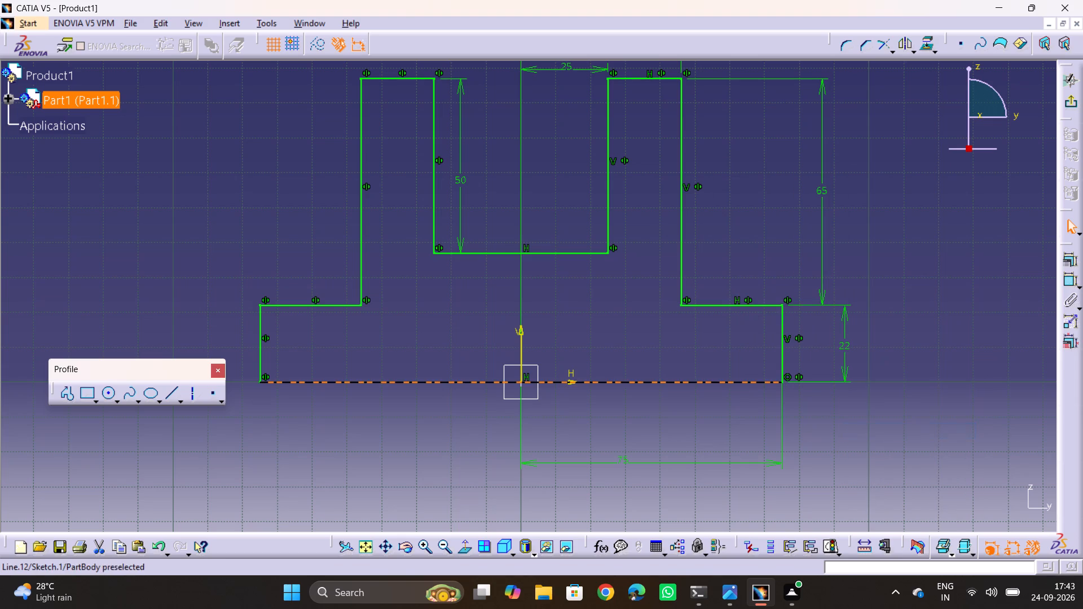
click(878, 443)
drag(747, 380, 745, 476)
drag(480, 382, 923, 383)
double_click(954, 341)
middle_drag(942, 288, 938, 368)
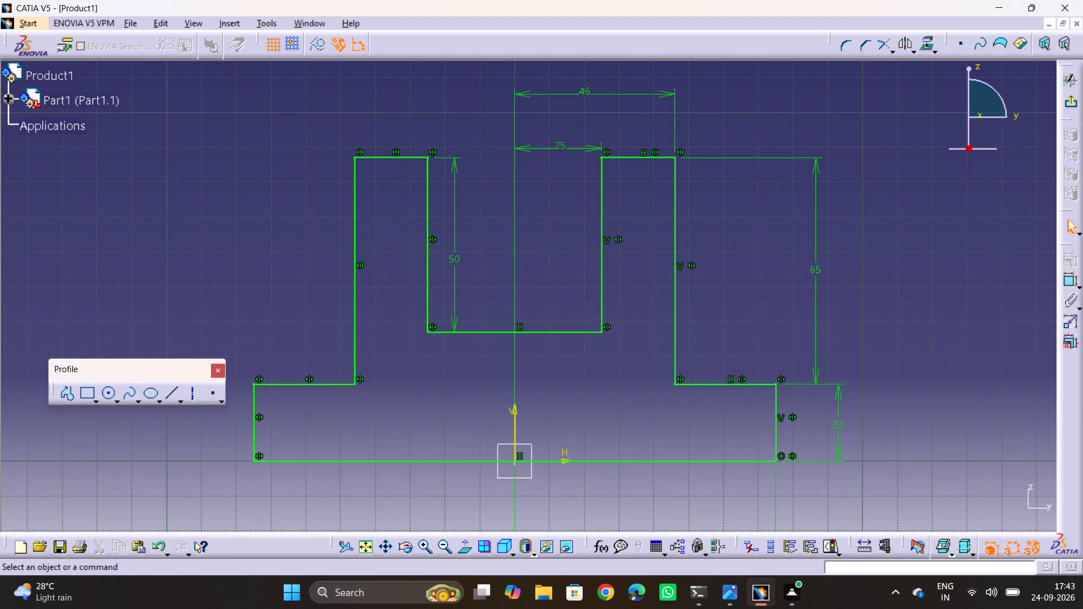
Switch to the drawing image and examine the top and isometric views for the bracket's depth.
key(alt+Tab)
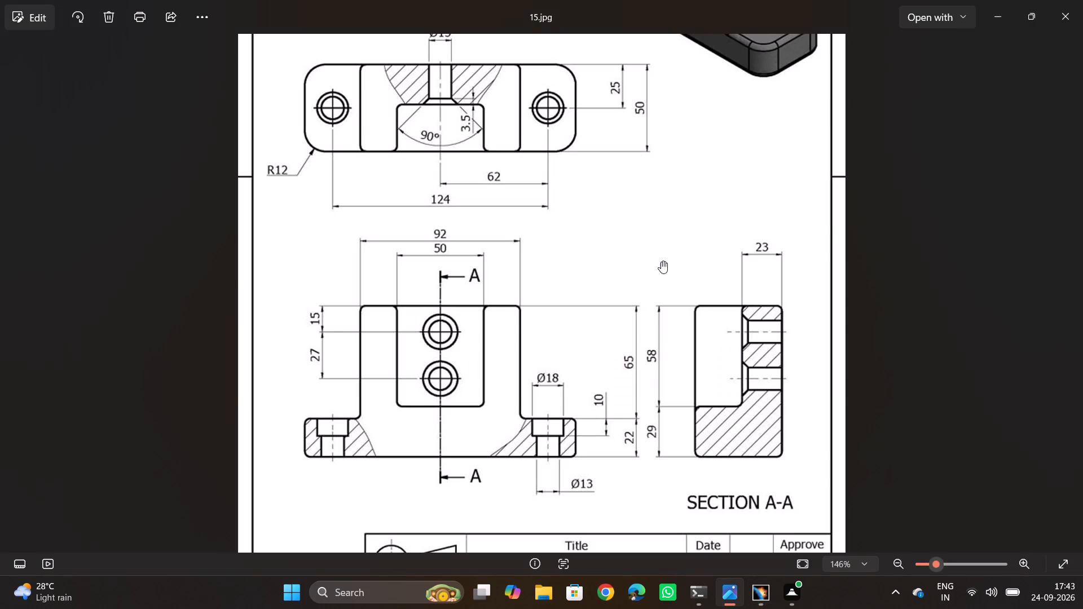
key(alt+Tab)
key(alt+Tab)
middle_drag(721, 210, 680, 444)
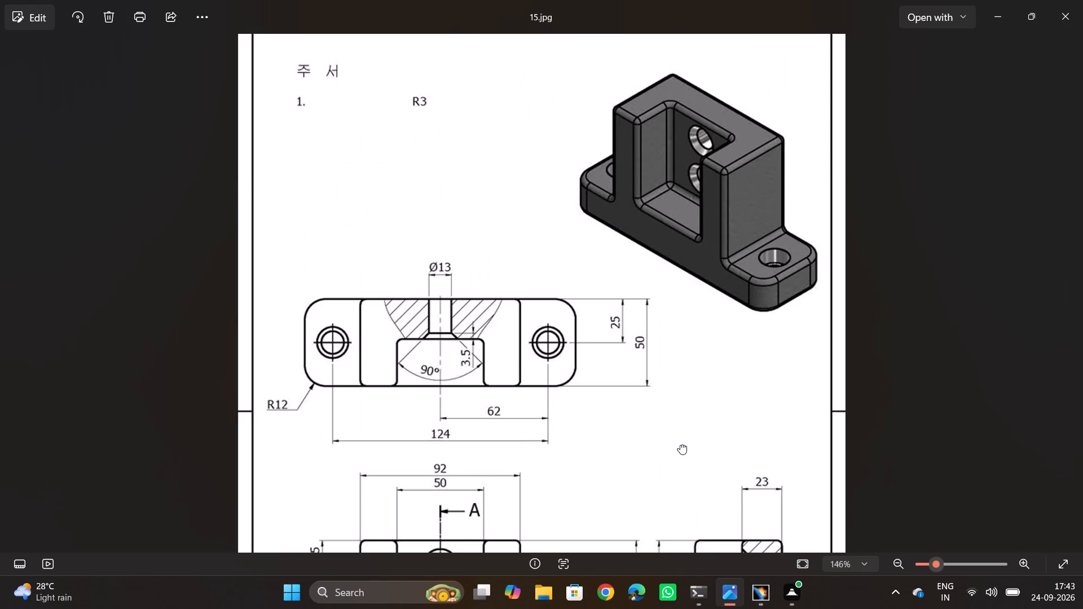
middle_drag(680, 444, 671, 425)
key(alt+Tab)
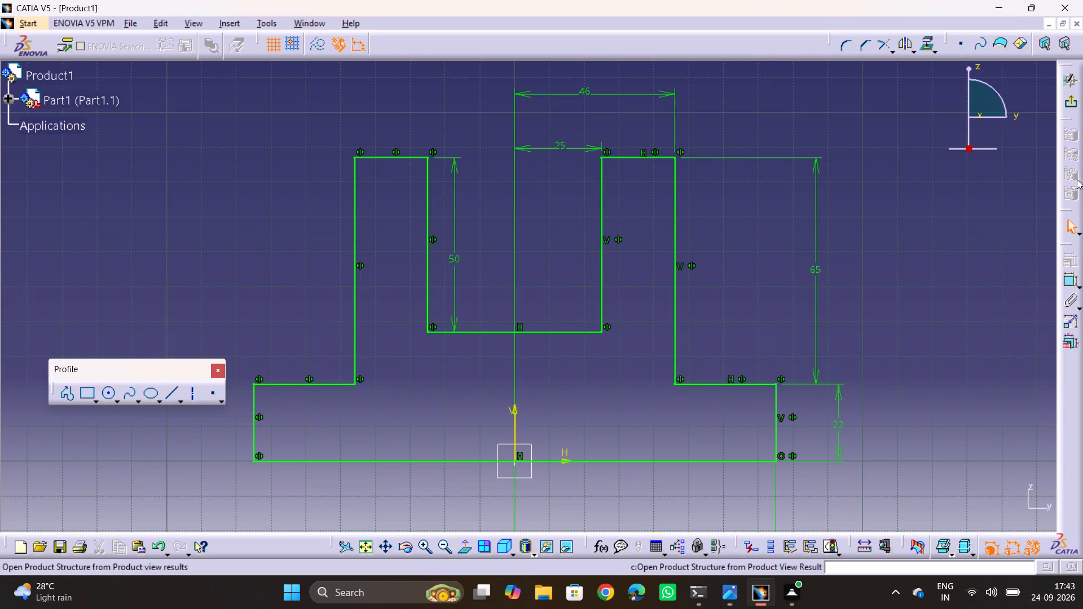
key(alt+Tab)
key(alt+Tab)
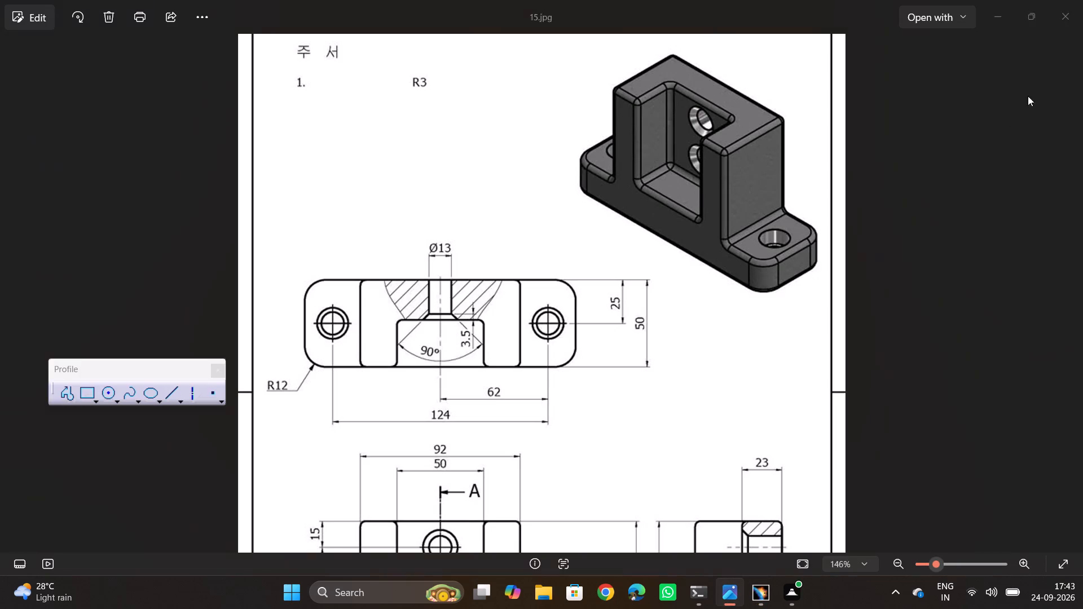
Exit the sketch and pad the closed profile with a length of 25 mm and mirrored extent.
click(1069, 105)
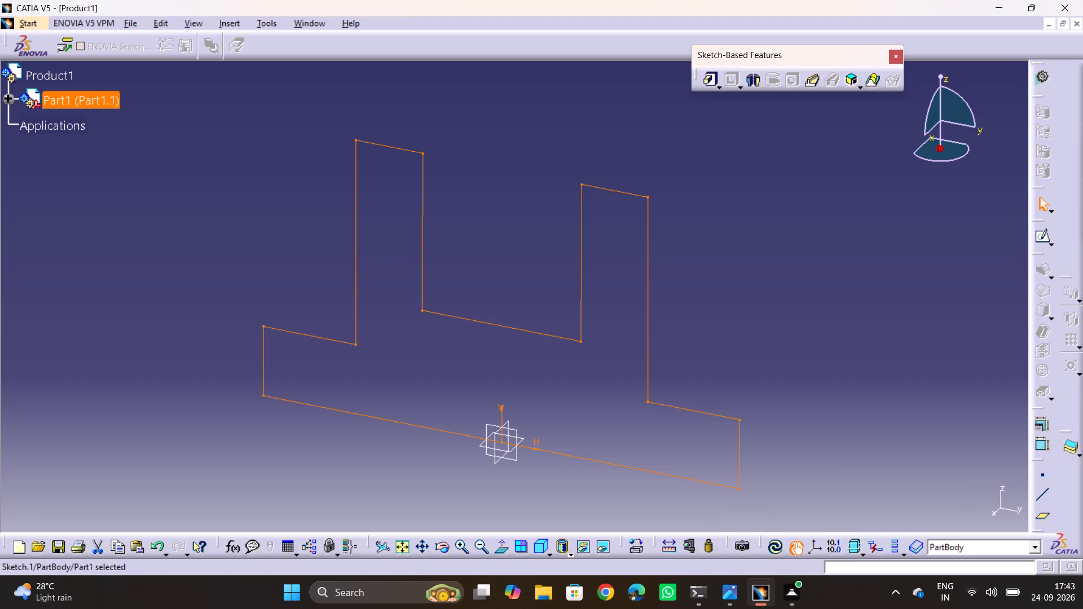
click(806, 330)
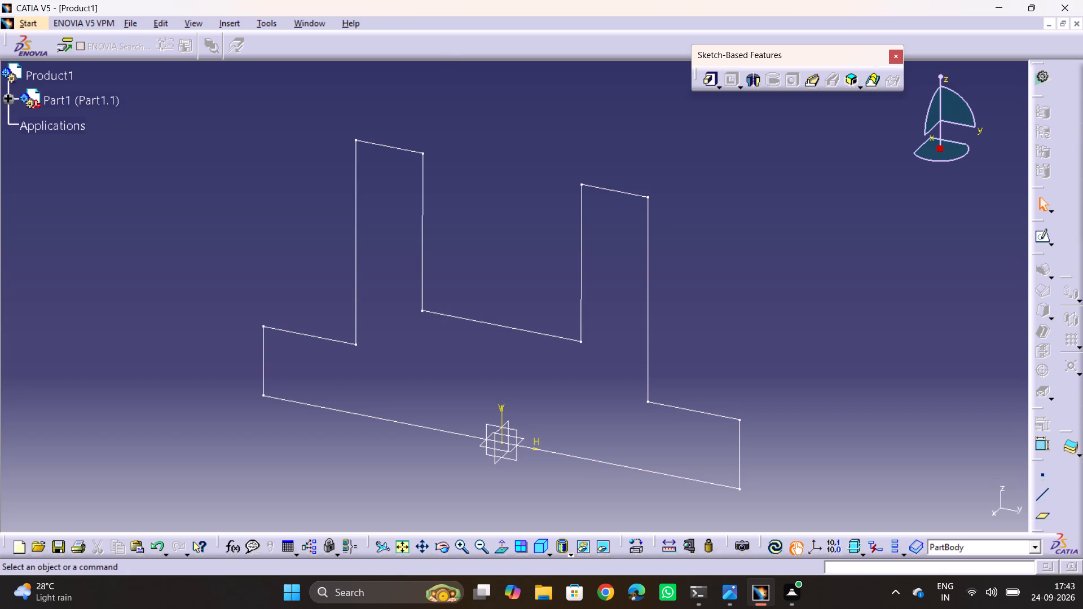
click(714, 80)
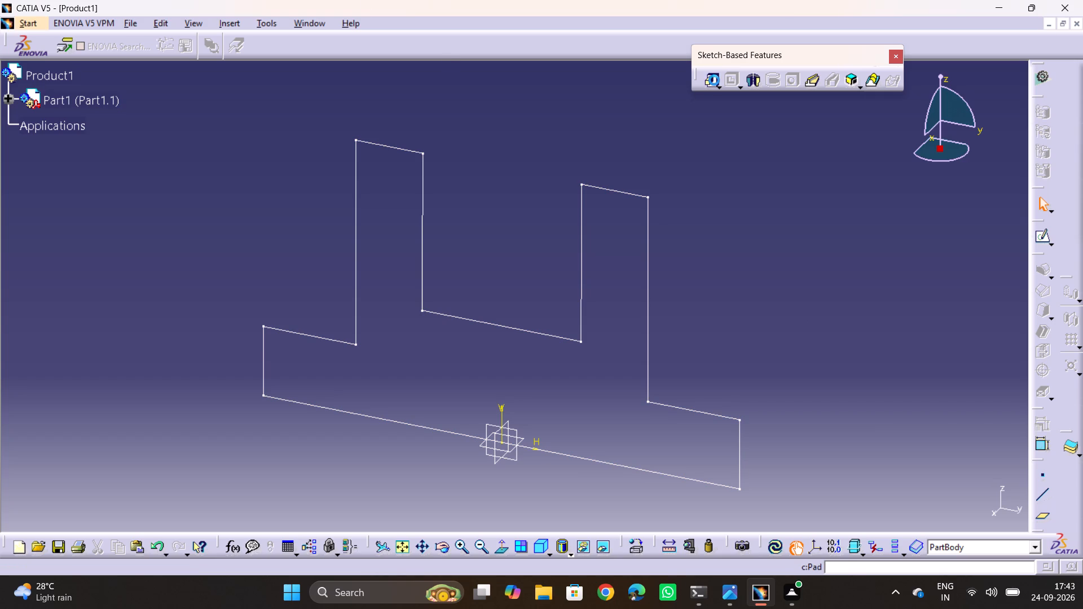
click(649, 339)
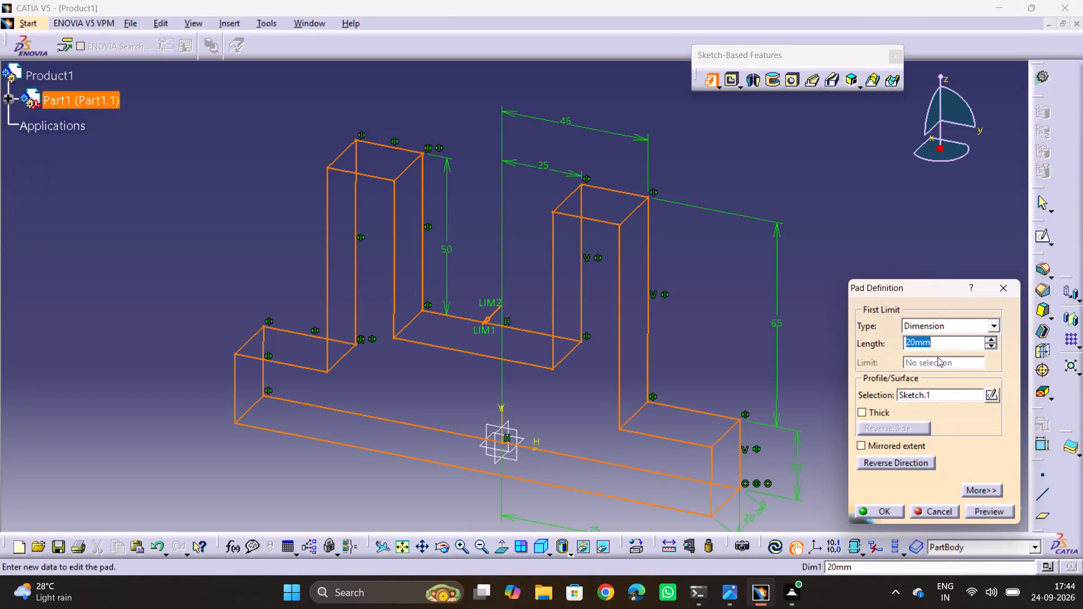
text(25)
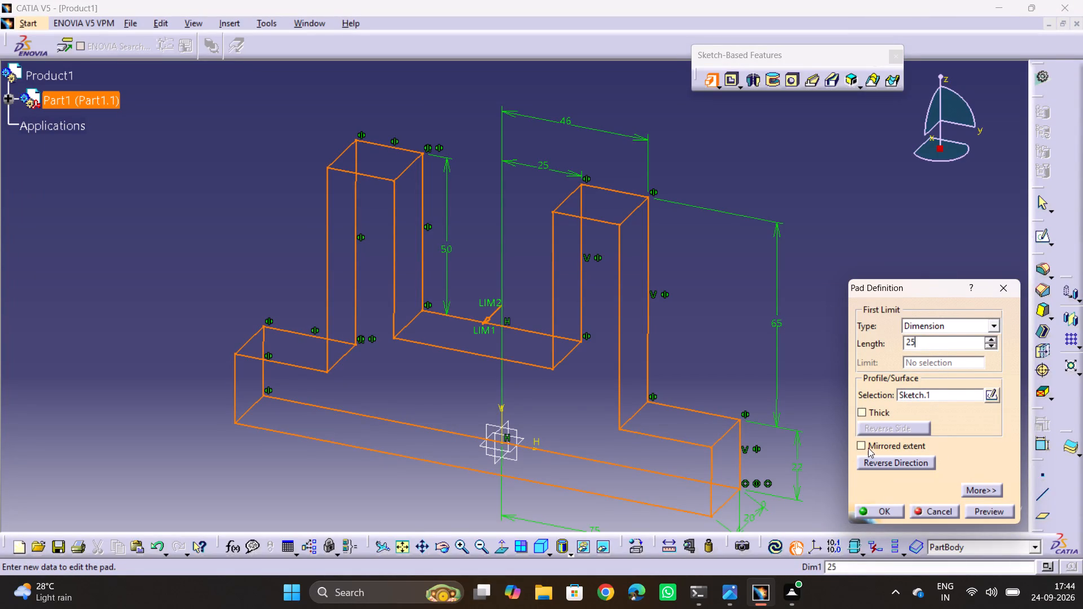
click(868, 448)
click(997, 510)
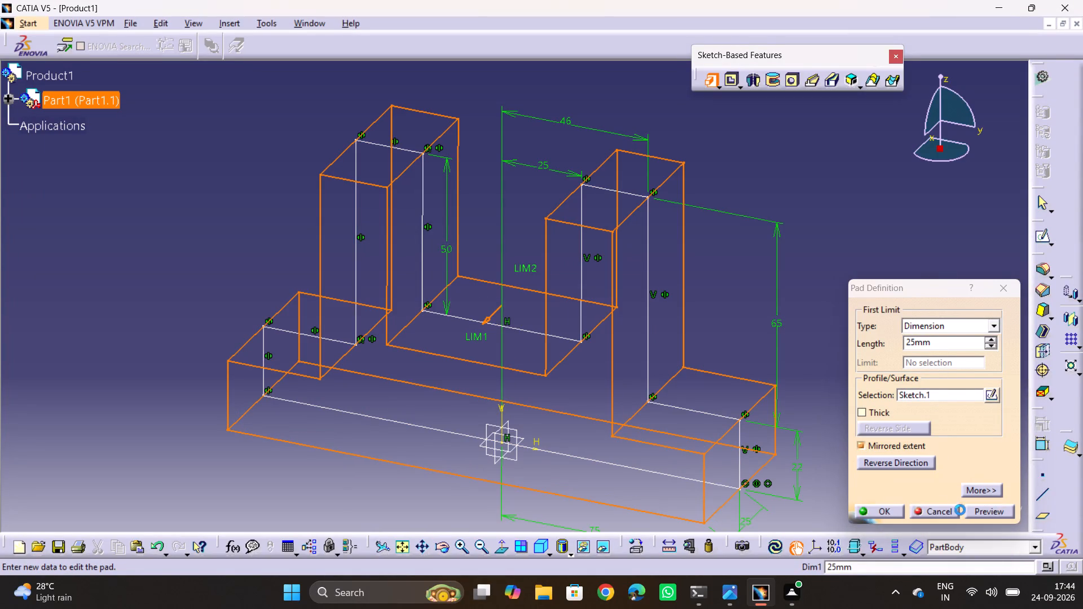
click(891, 515)
click(835, 235)
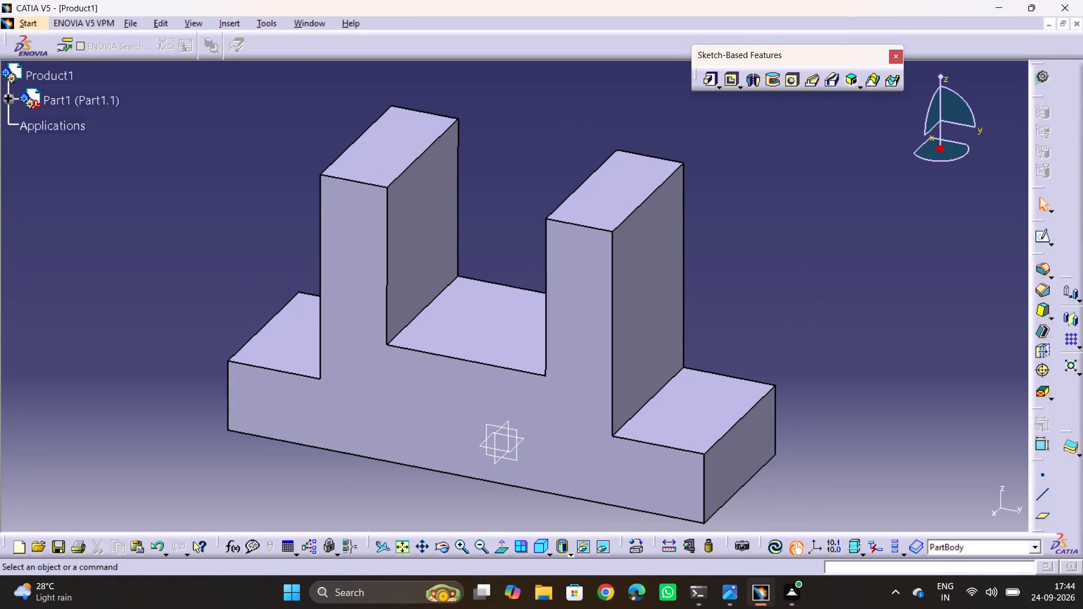
Switch to the drawing image to review the bracket's top and isometric views.
key(alt+Tab)
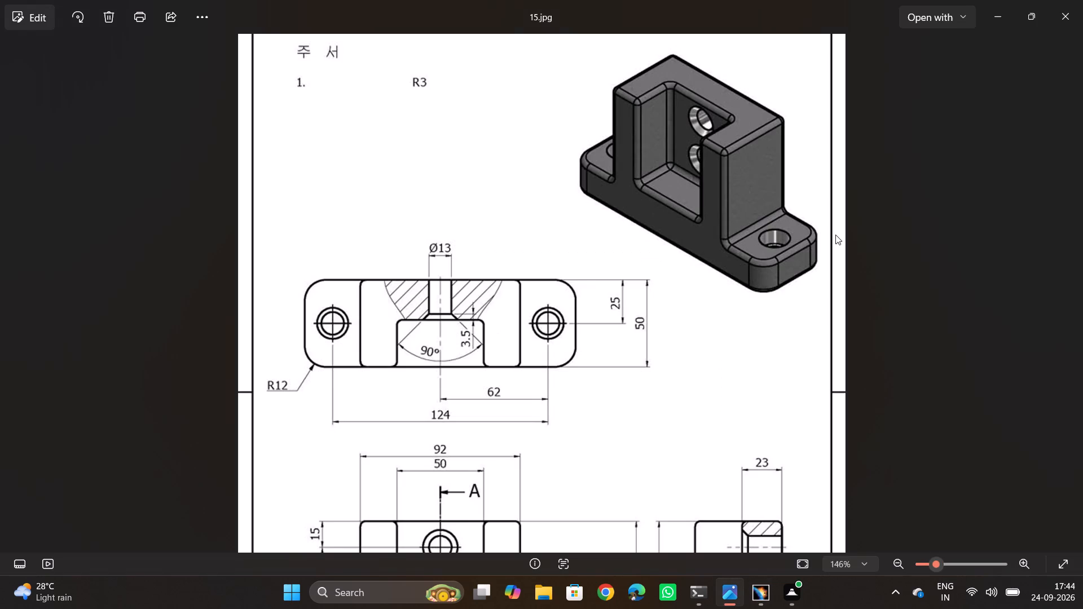
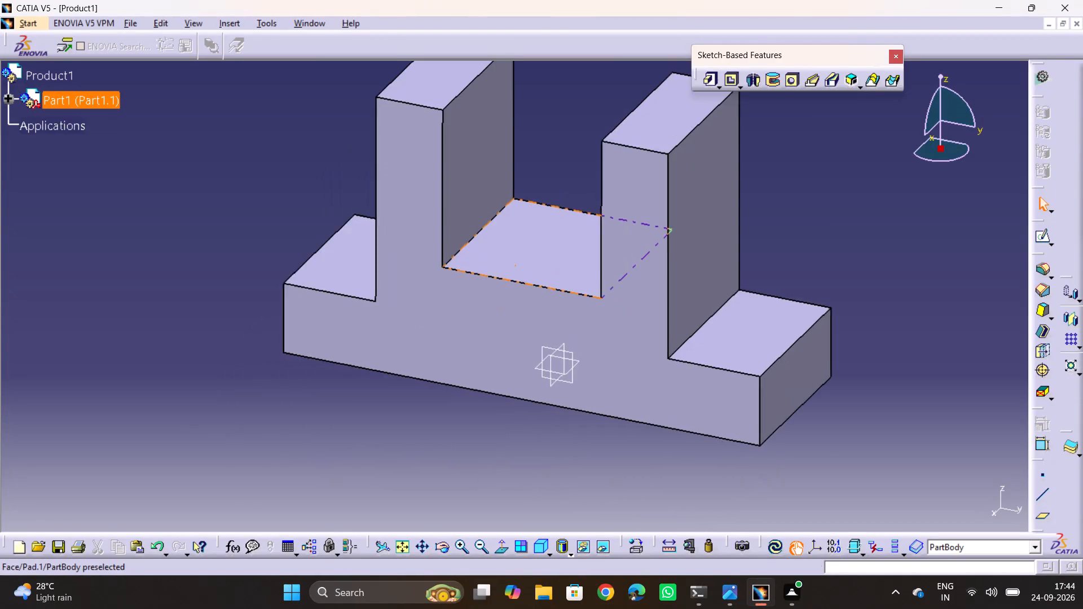
Check the drawing views, reopen the pad's sketch, and delete the slot's floor line, both inner side lines and one upright's top line.
key(alt+Tab)
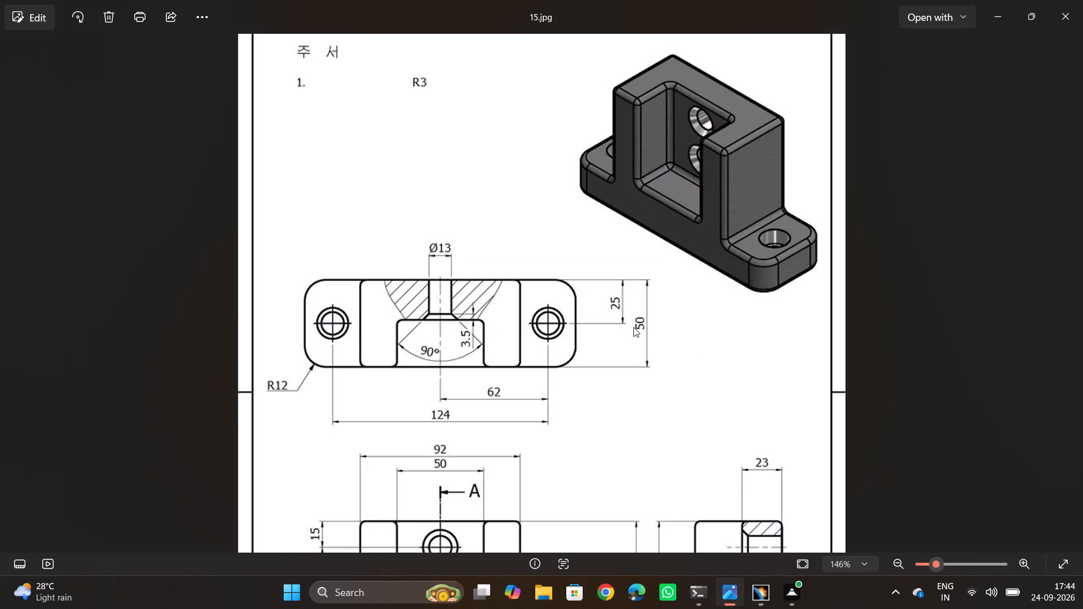
middle_drag(657, 308, 692, 206)
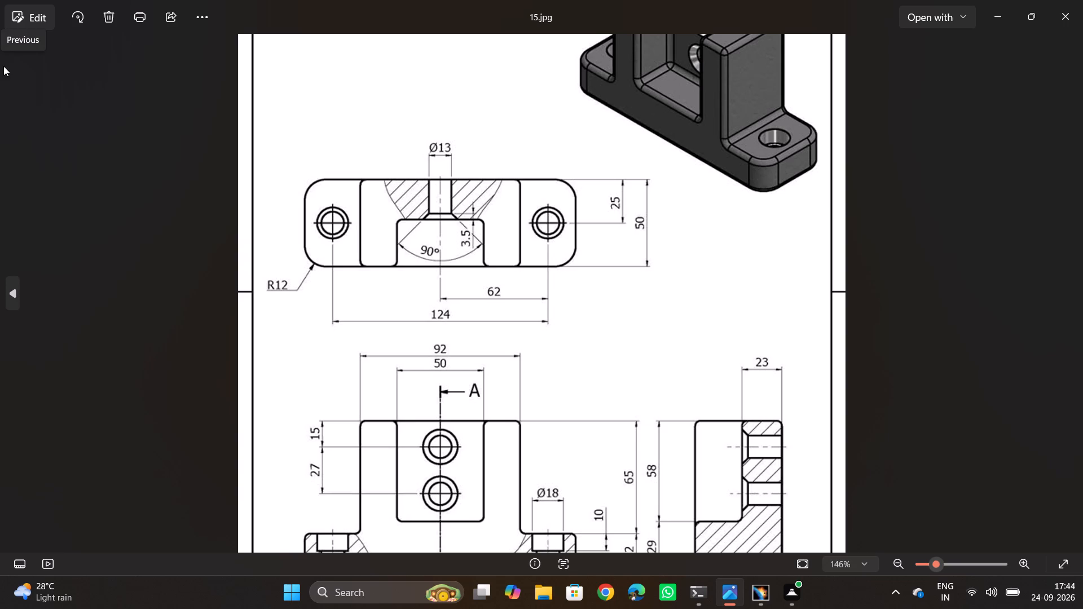
middle_drag(466, 317, 463, 244)
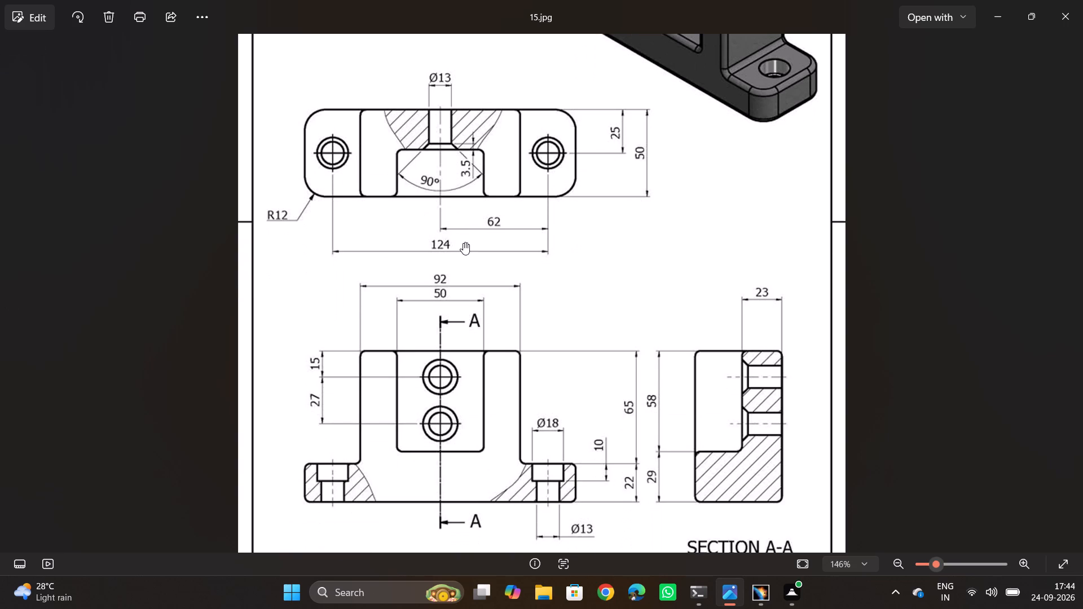
key(alt+Tab)
double_click(602, 404)
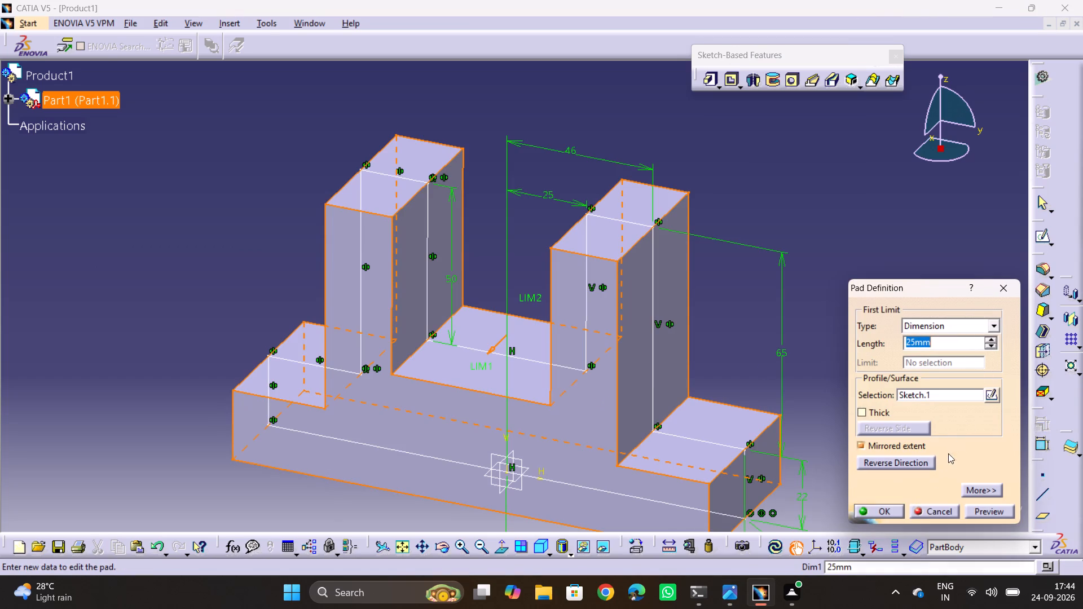
click(995, 396)
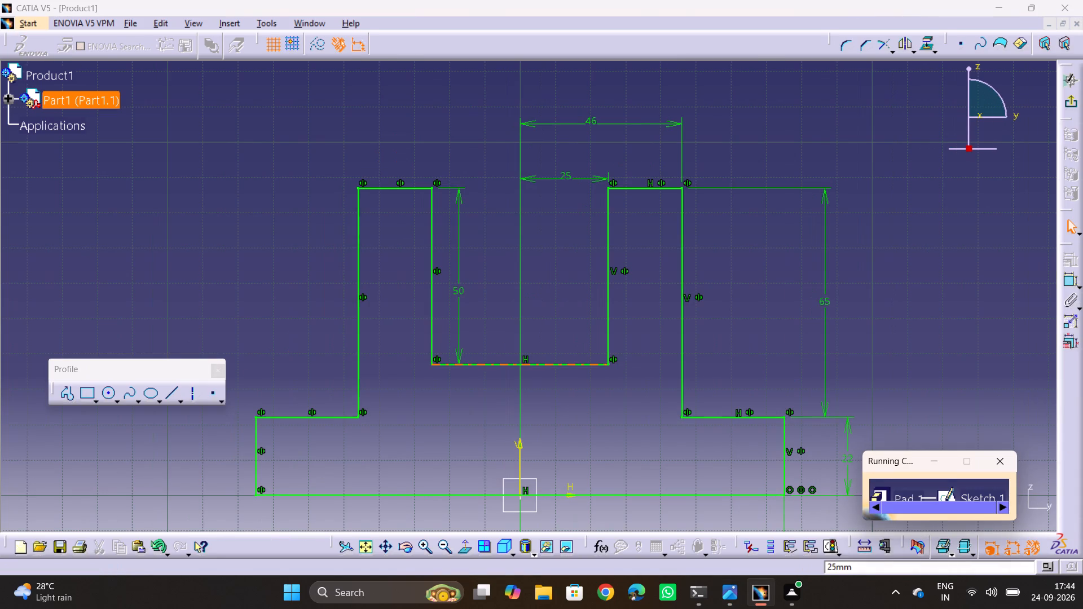
click(529, 362)
key(Delete)
click(610, 312)
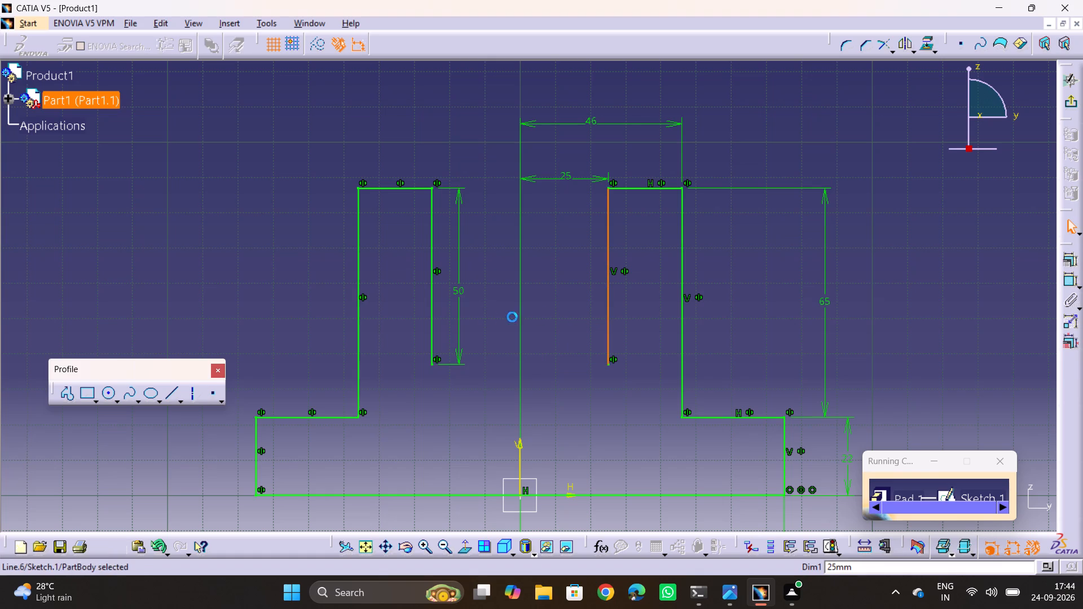
key(Delete)
click(432, 323)
key(Delete)
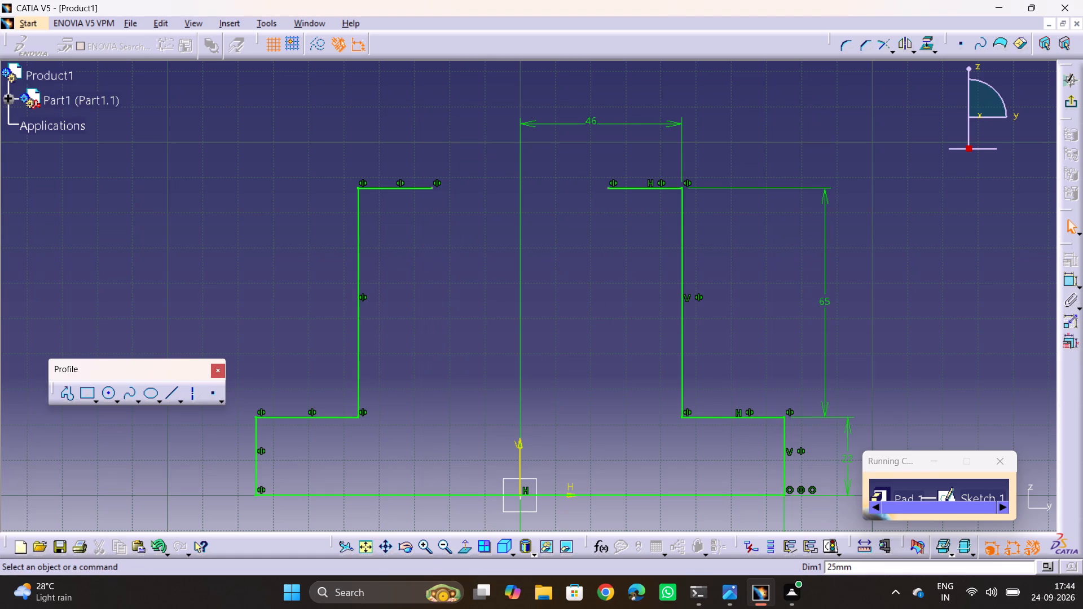
click(429, 191)
key(Delete)
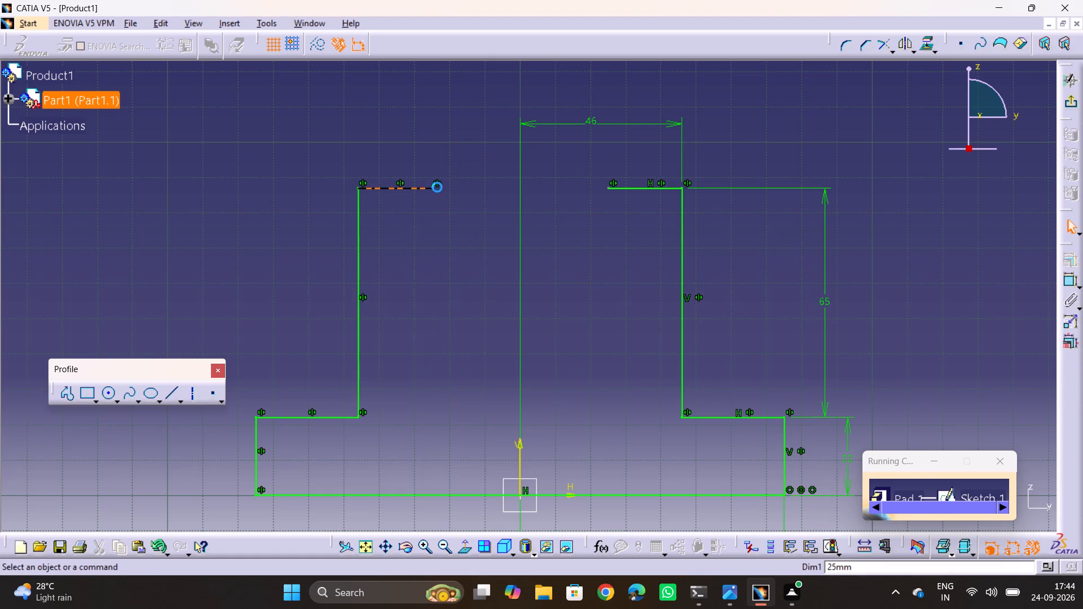
Close the profile with a coincidence constraint between the remaining top line's free end and the opposite outer wall's upper endpoint.
click(609, 187)
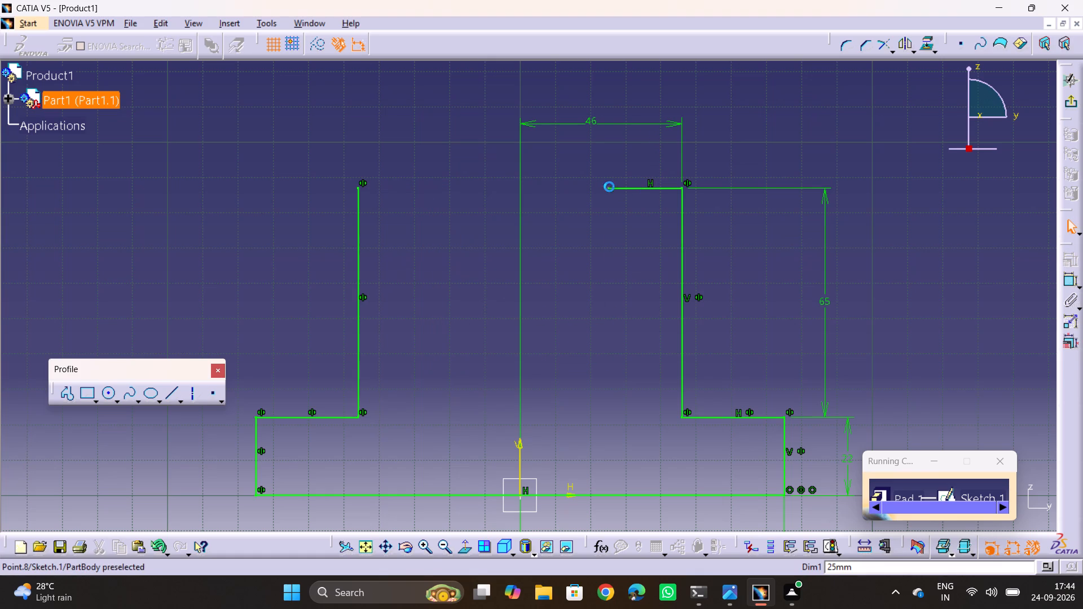
ctrl+click(363, 187)
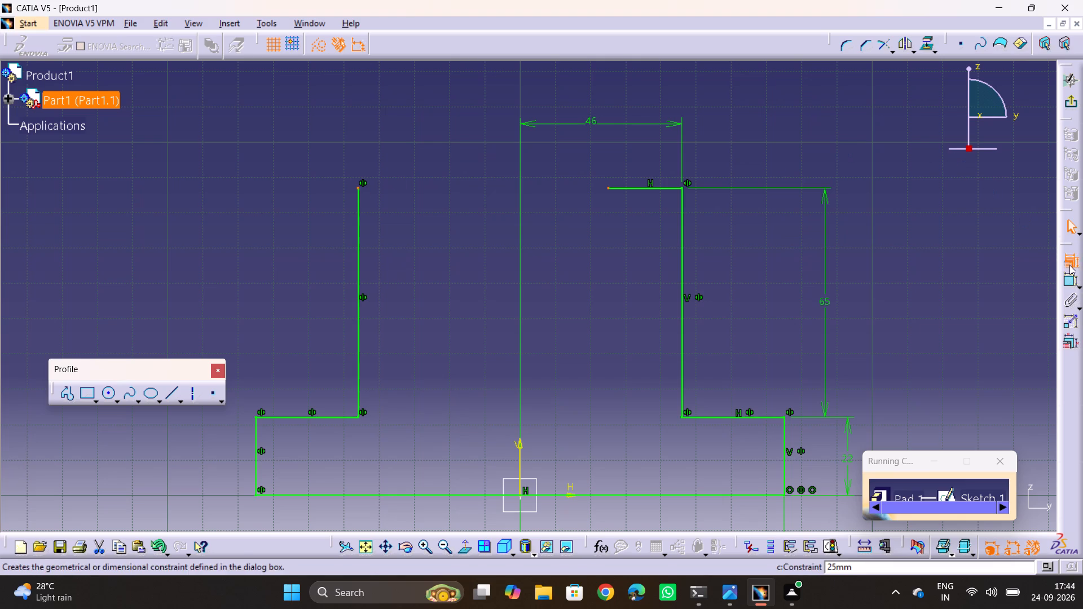
click(1069, 265)
click(301, 151)
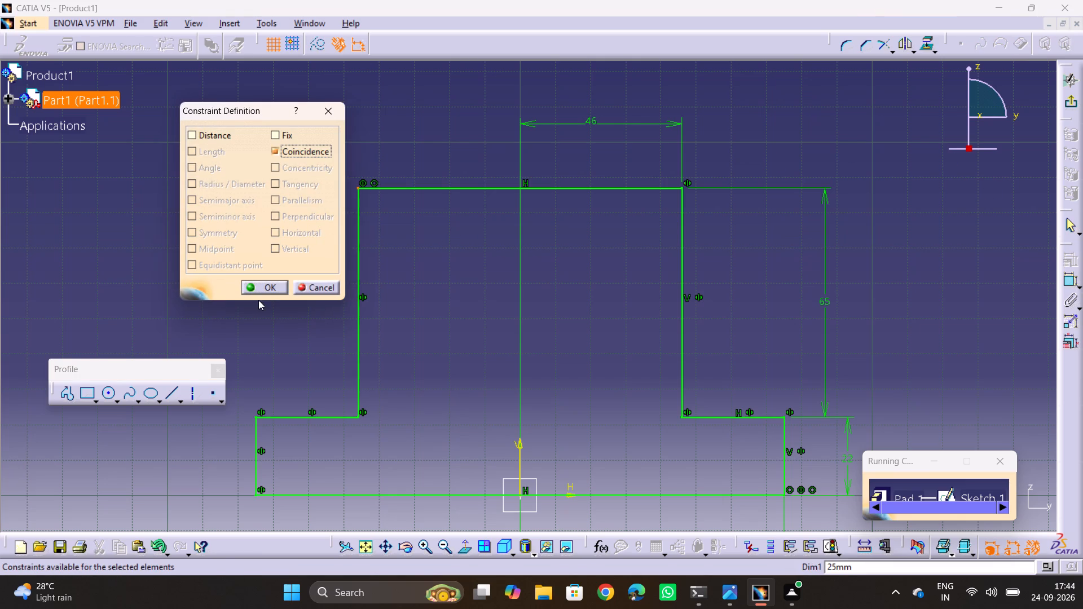
click(262, 290)
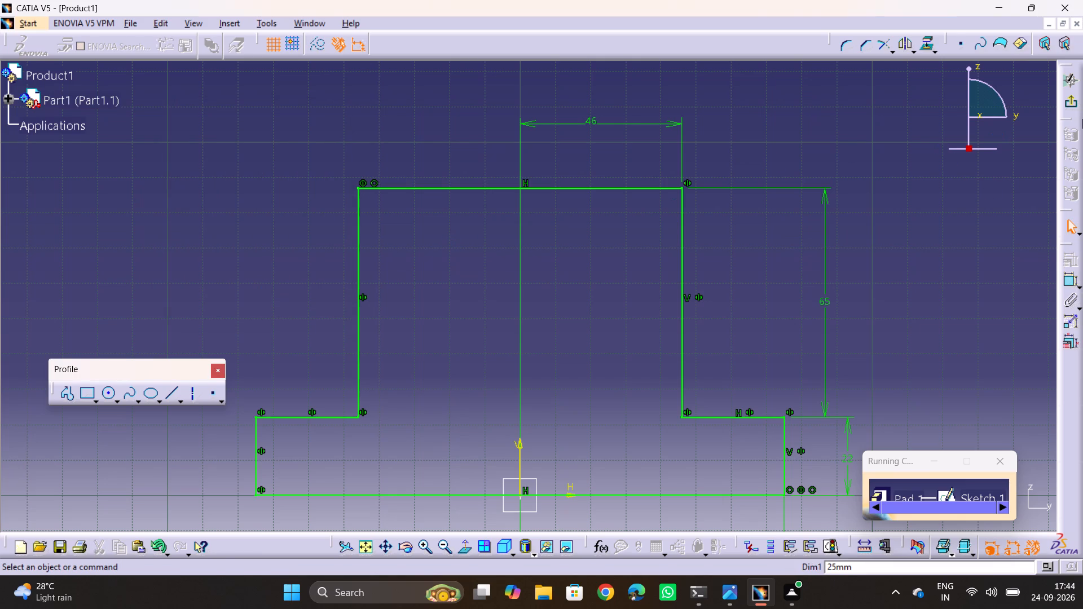
Exit the sketch and accept the 25 mm mirrored pad with the edited solid-block profile.
click(1073, 99)
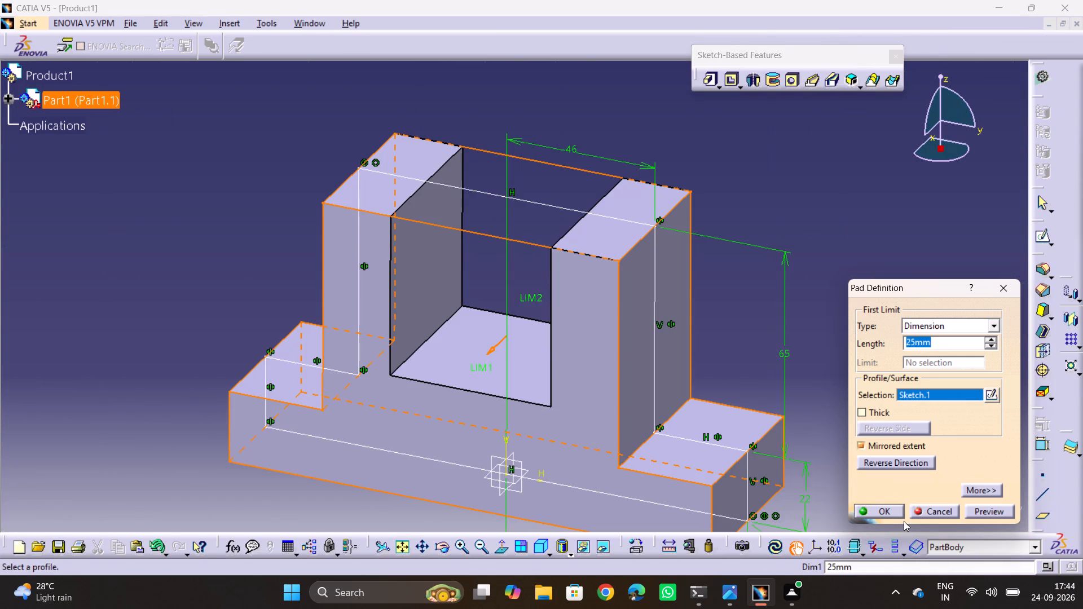
click(896, 515)
click(839, 207)
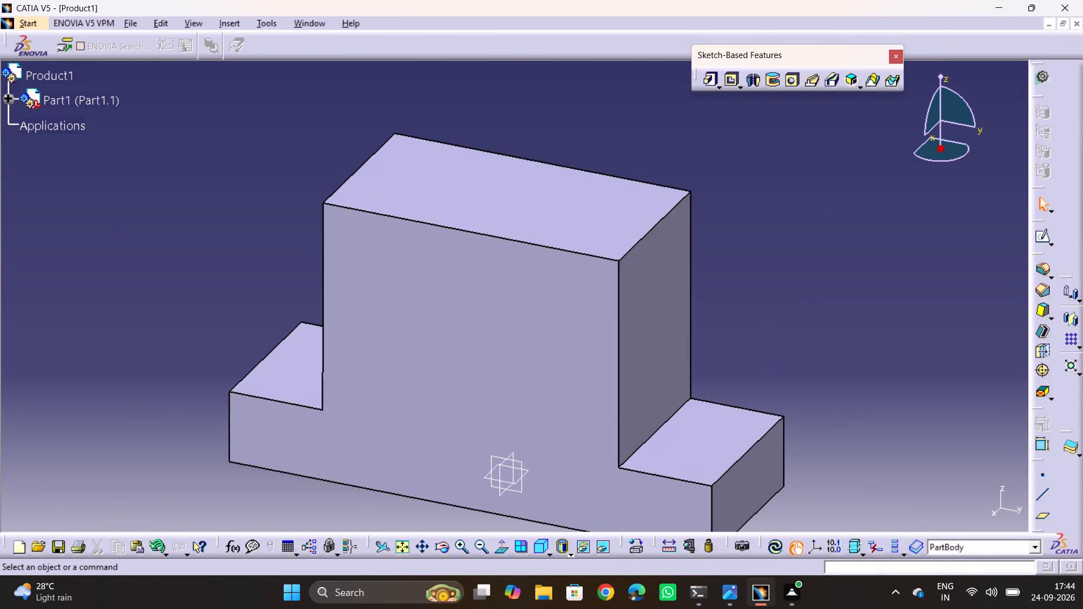
Review the drawing's front and section views, and open a new sketch on the bracket's front face.
key(alt+Tab)
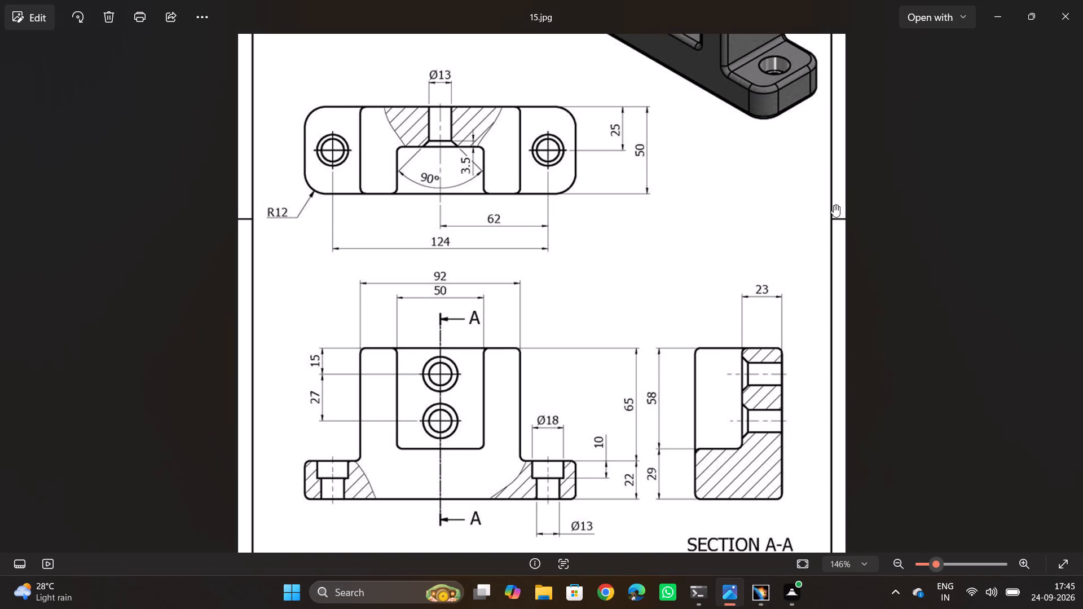
scroll(651, 374, up, 1)
middle_click(681, 346)
scroll(708, 273, down, 4)
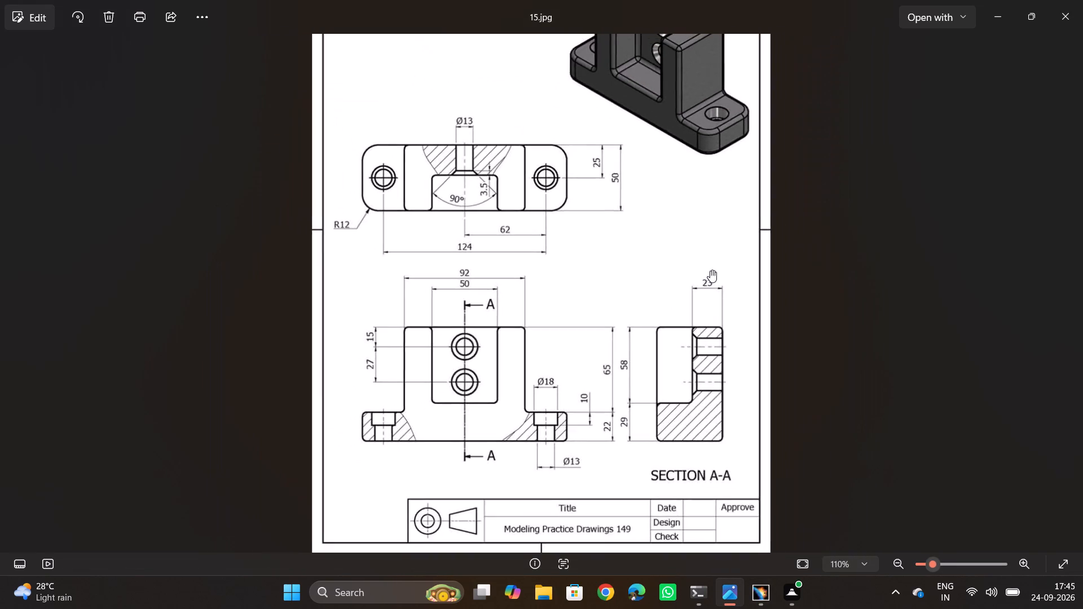
key(alt+Tab)
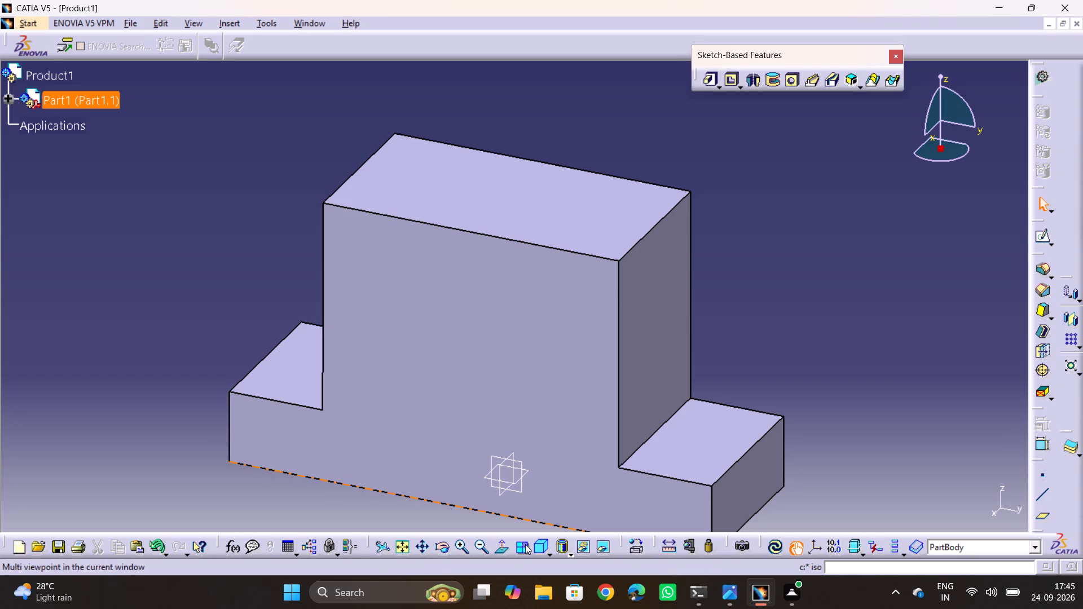
click(538, 546)
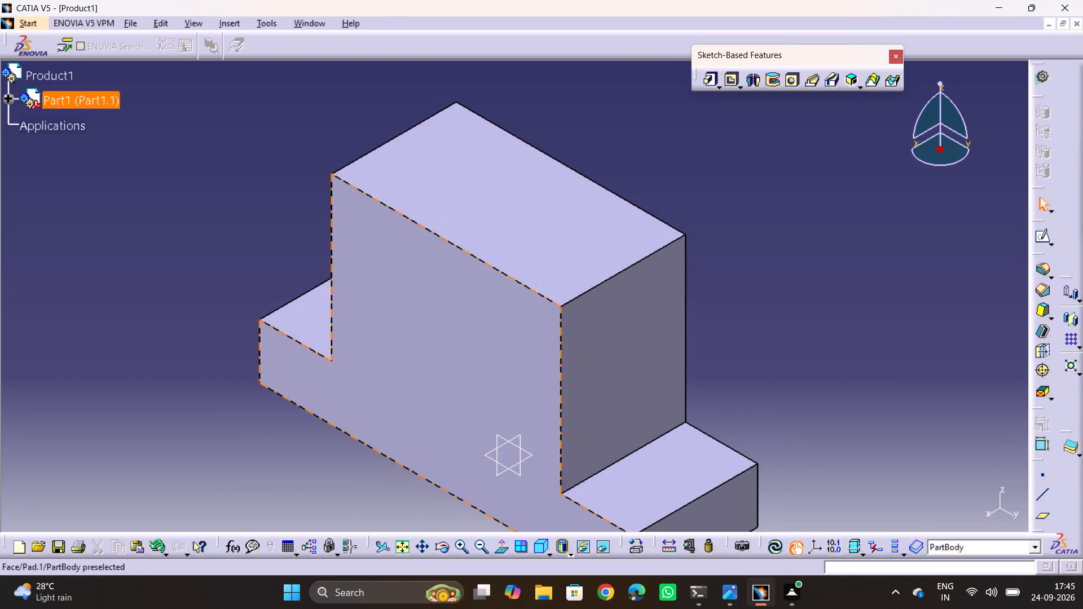
click(430, 297)
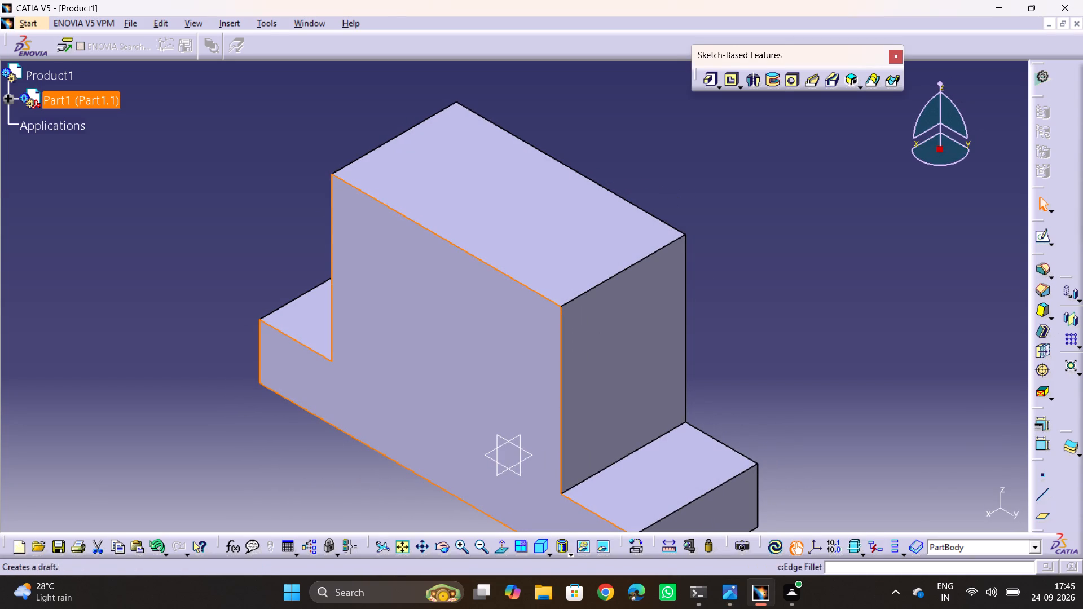
click(1042, 237)
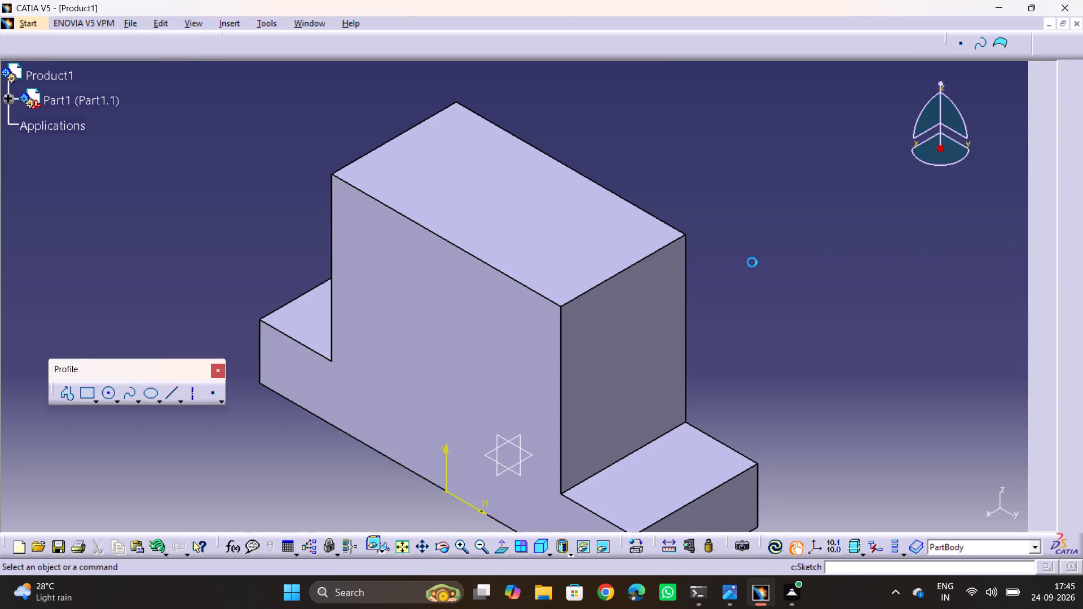
middle_drag(661, 351, 754, 190)
ctrl+middle_drag(740, 190, 741, 223)
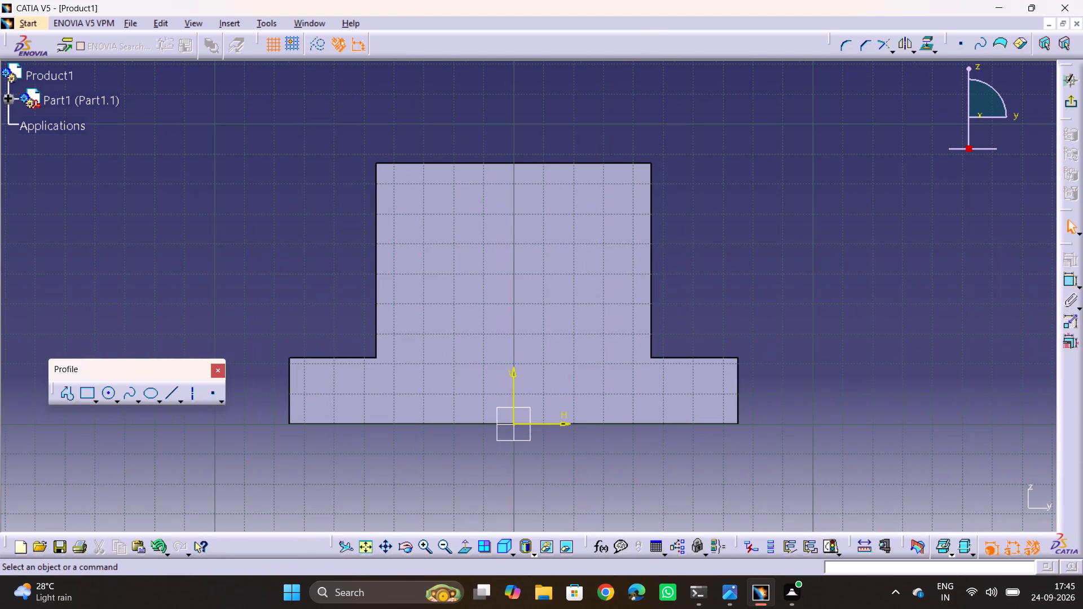
middle_click(742, 227)
middle_drag(671, 241, 994, 192)
Sketch a centered rectangle about 44 mm wide on the vertical axis, within the upper block of the front face.
key(alt+Tab)
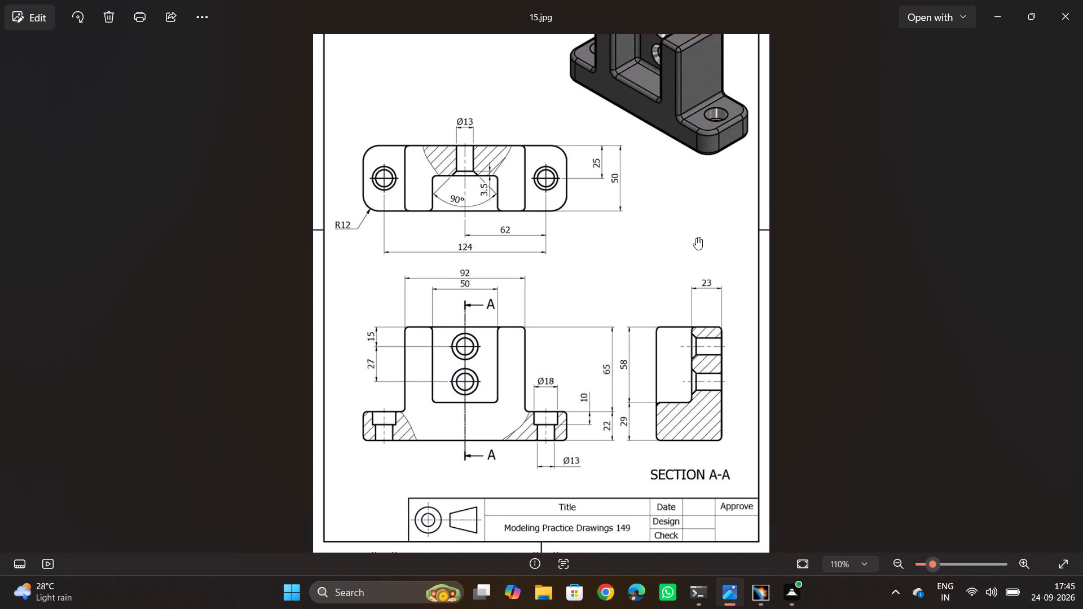
middle_drag(563, 281, 566, 242)
key(alt+Tab)
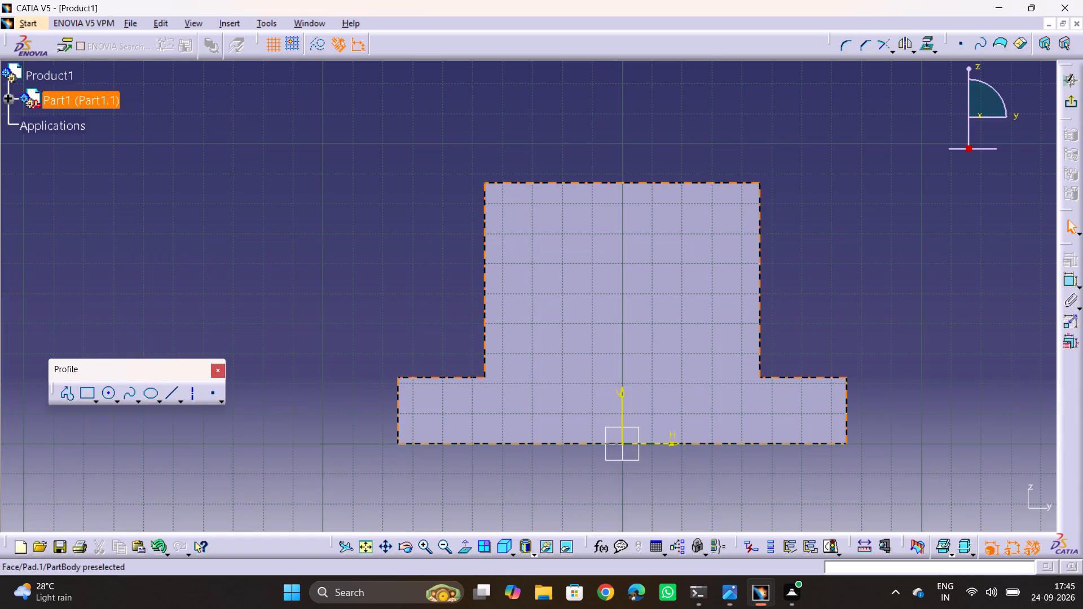
click(99, 400)
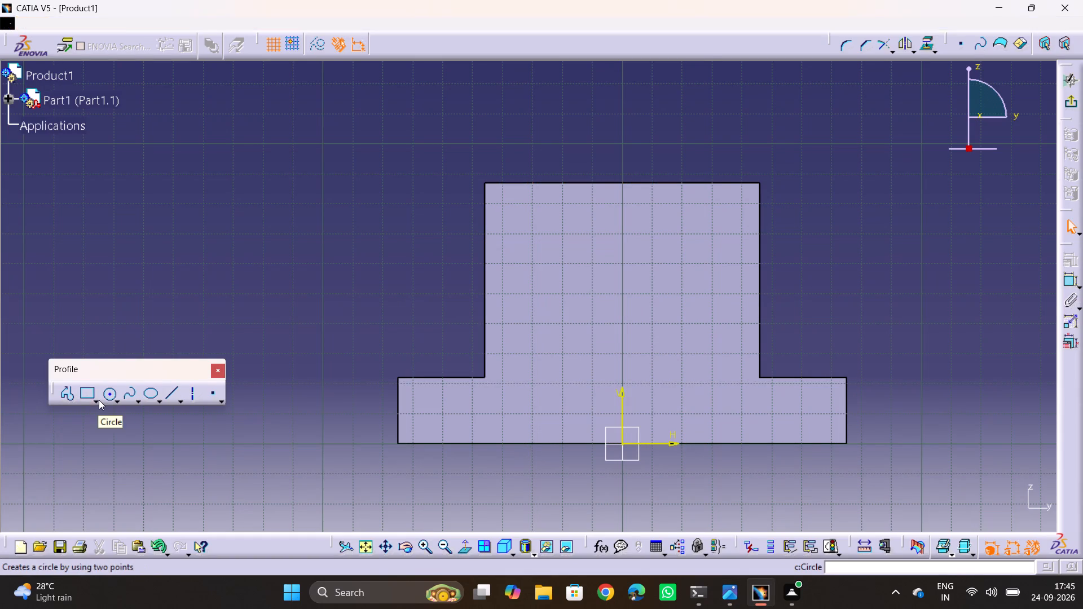
click(98, 401)
click(258, 416)
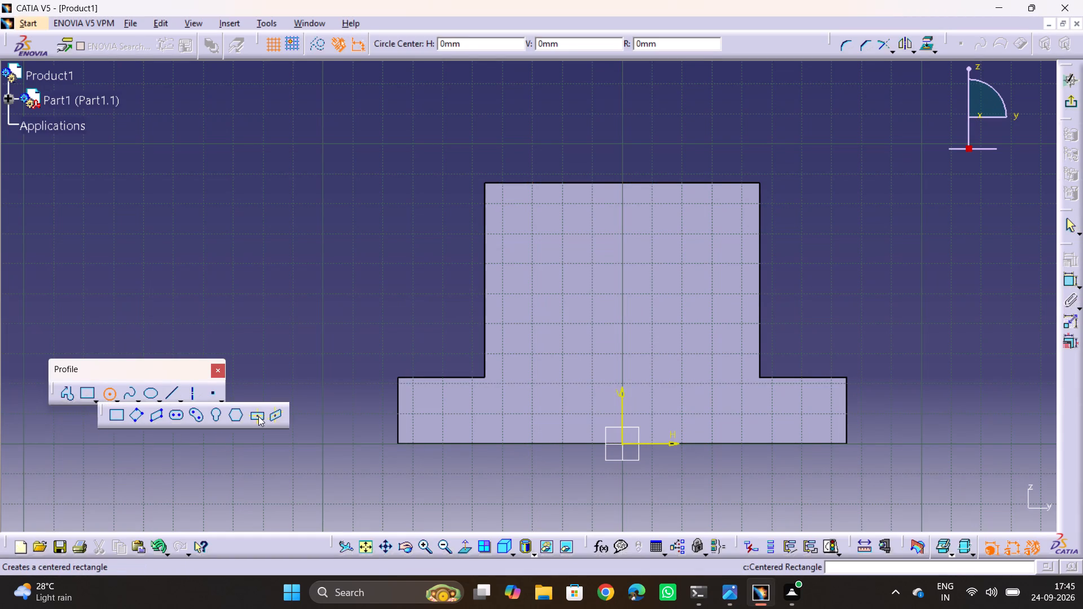
click(623, 269)
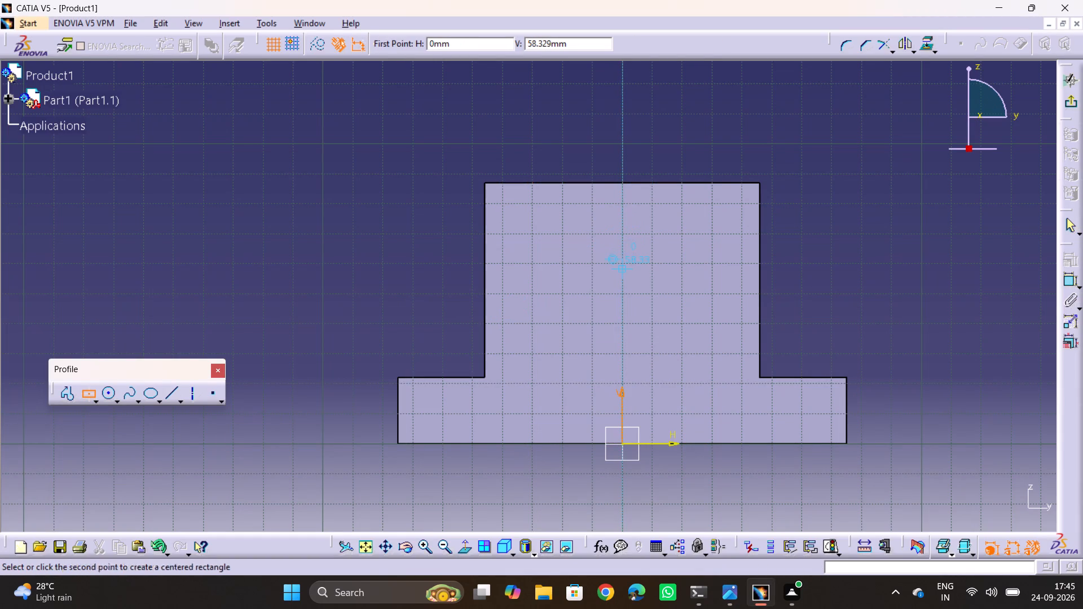
click(557, 187)
click(733, 142)
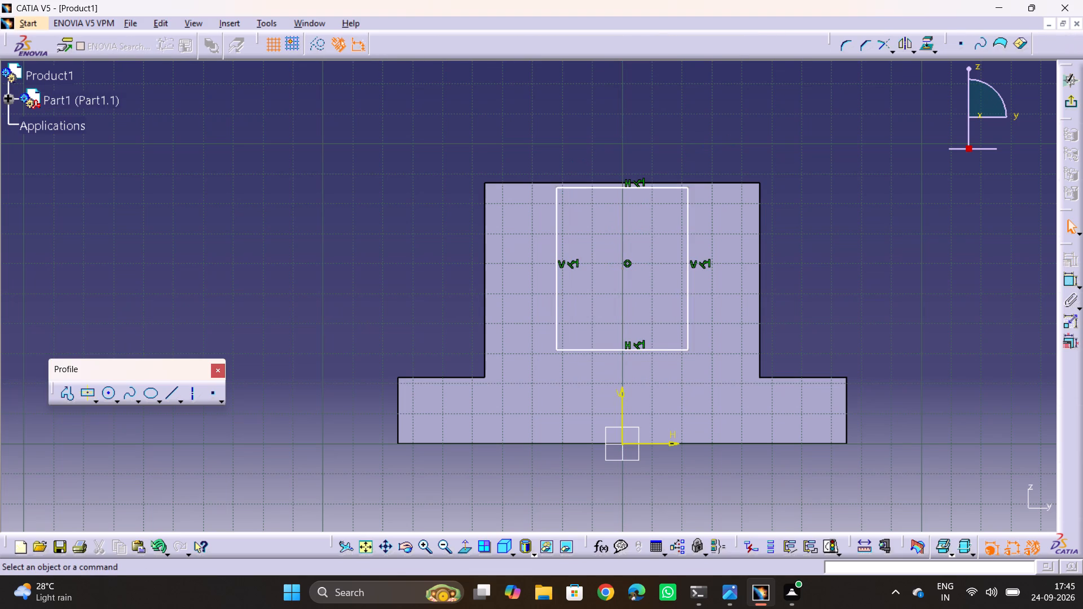
Dimension the rectangle's width and set it to 50 mm, as given in the drawing.
key(alt+Tab)
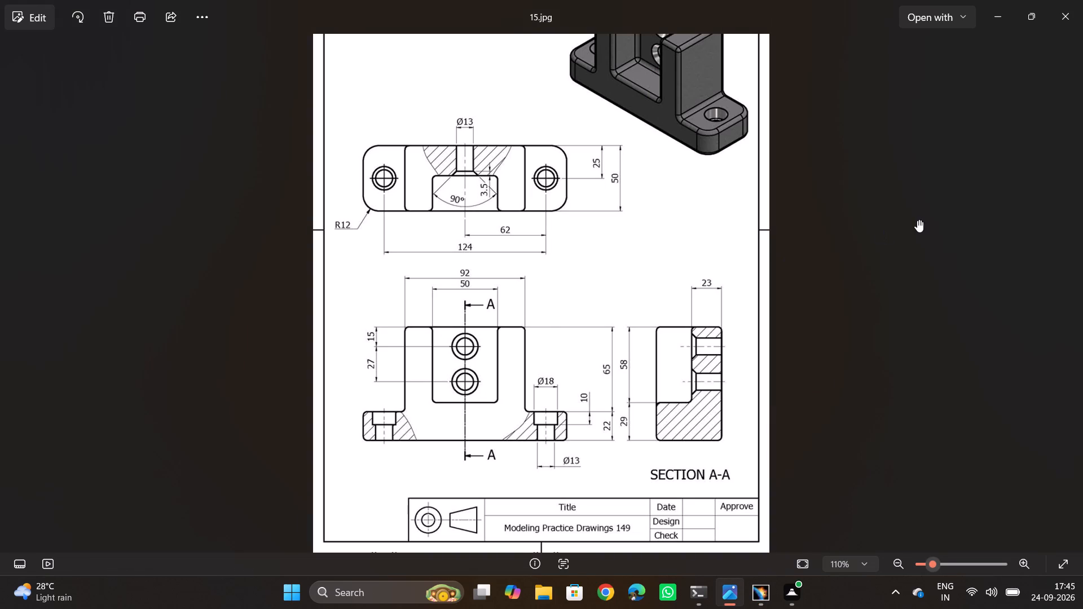
key(alt+Tab)
click(1071, 284)
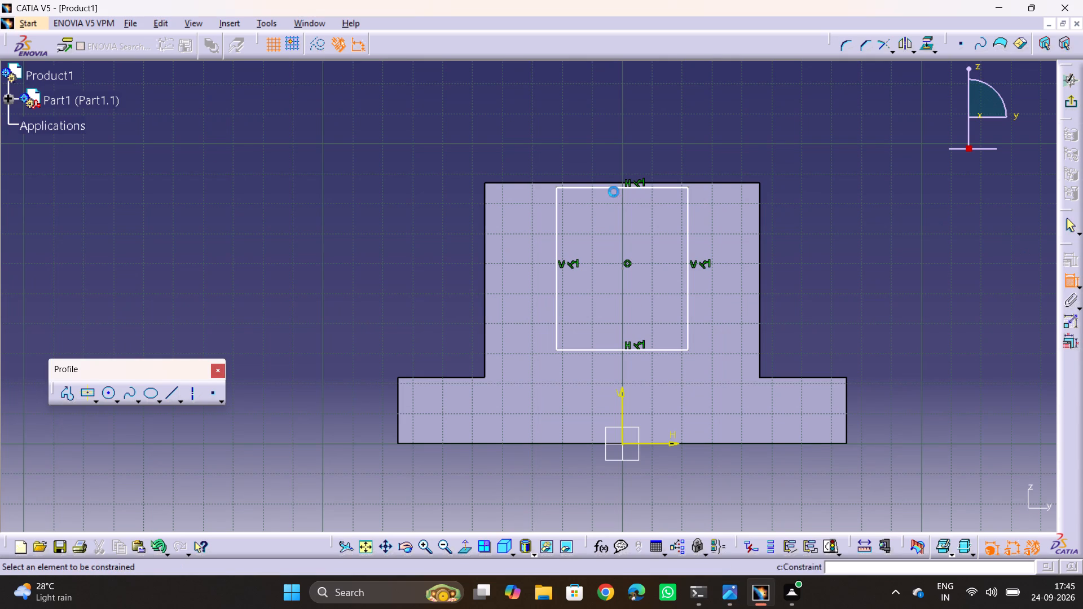
click(596, 189)
click(611, 158)
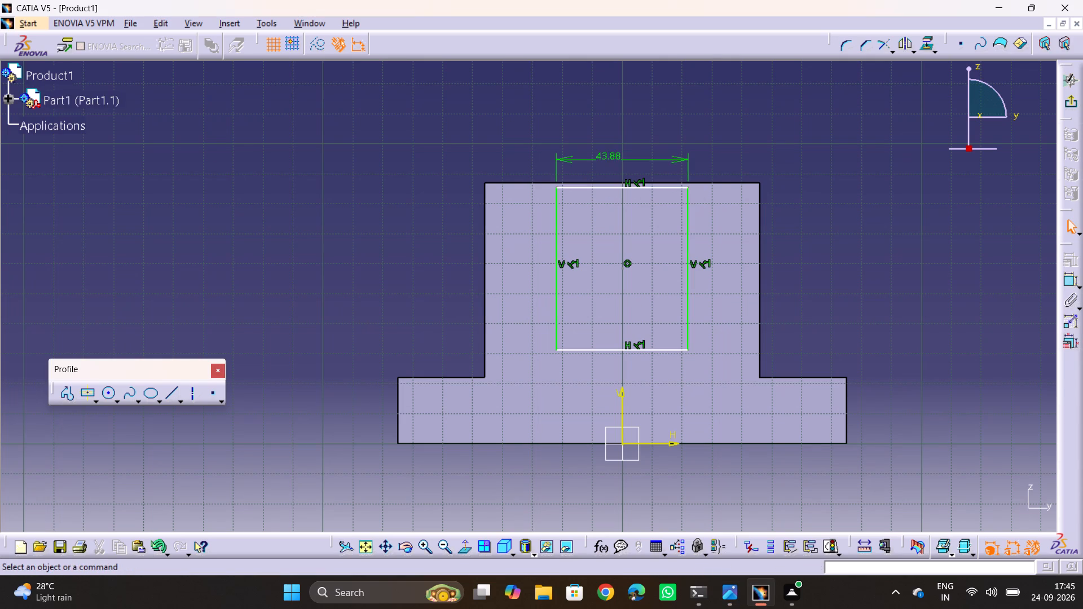
double_click(611, 158)
text(50)
key(Return)
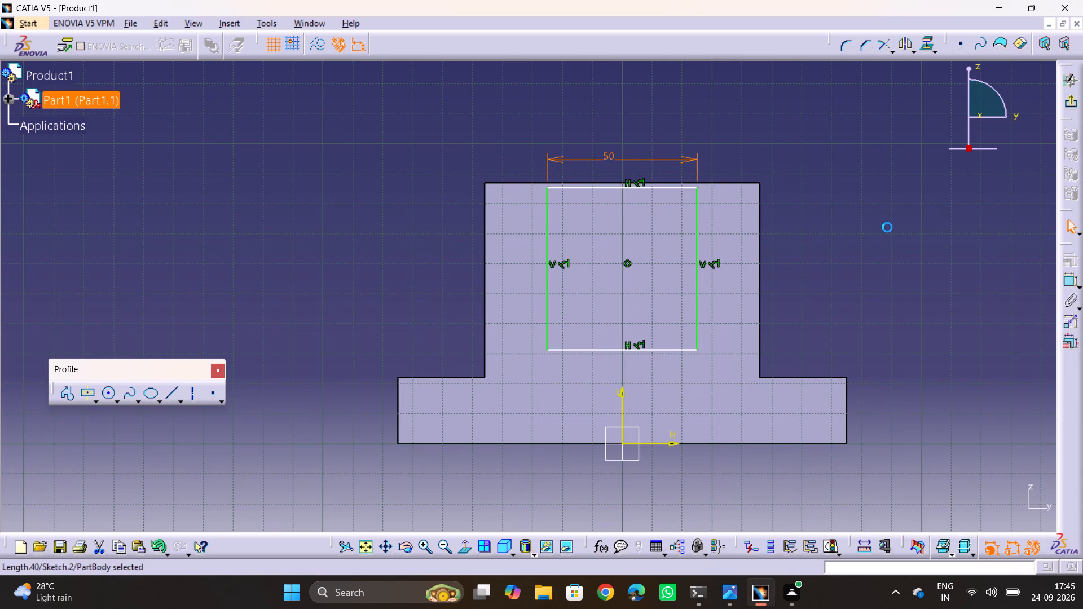
click(887, 227)
Make the rectangle's top line coincident with the top edge of the block.
click(643, 189)
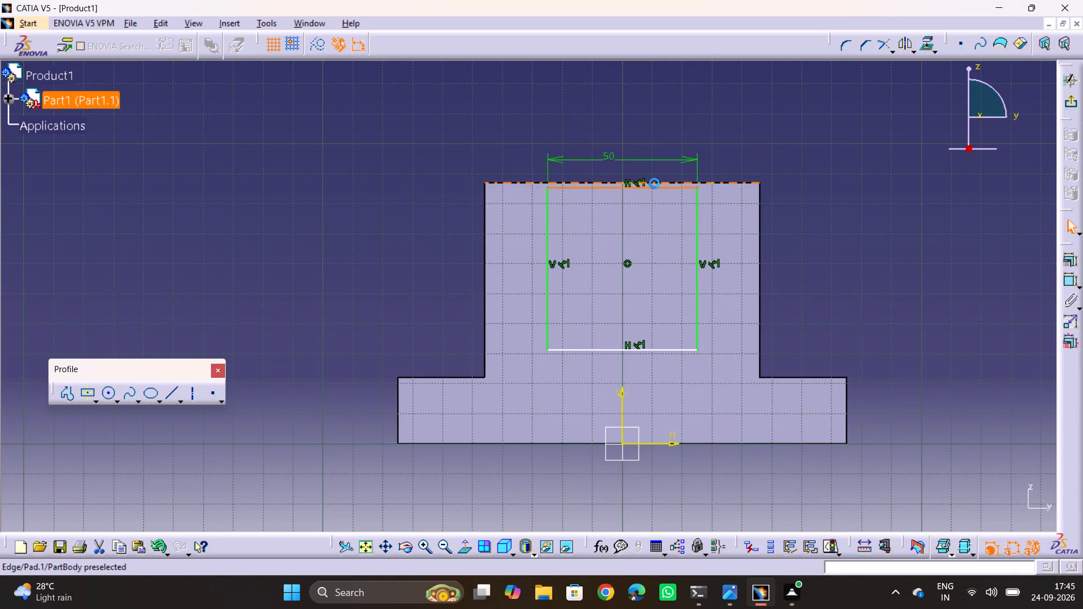
ctrl+click(657, 182)
click(1073, 253)
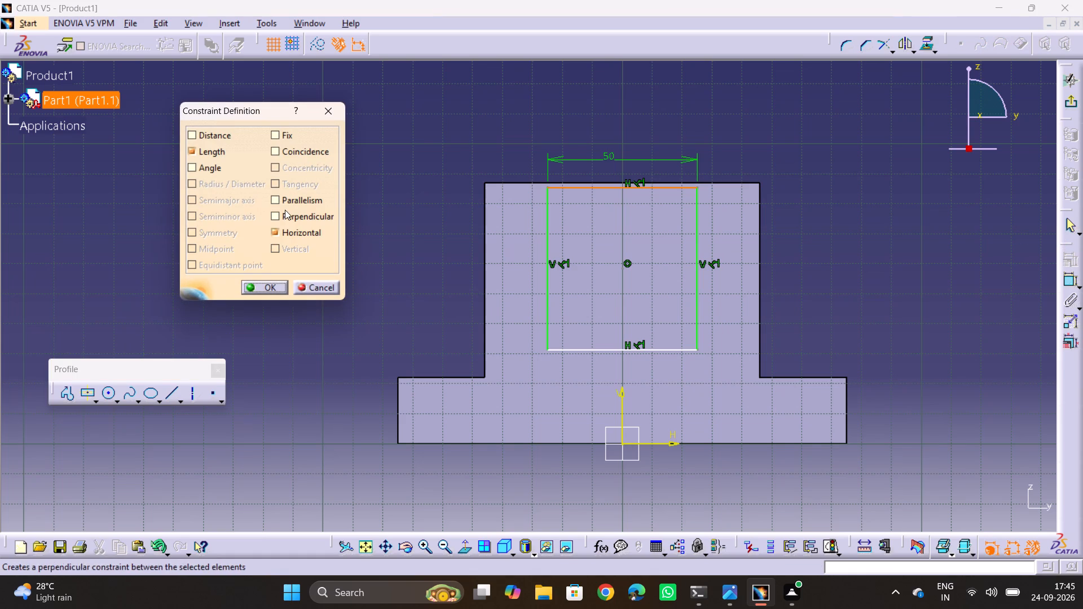
click(298, 151)
click(263, 284)
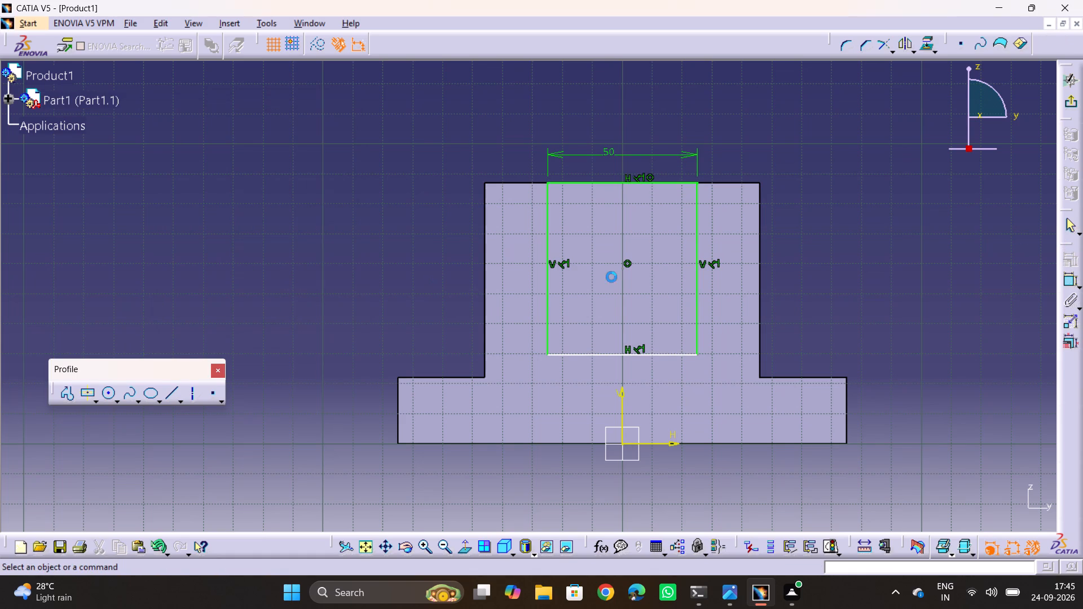
click(1025, 286)
Dimension the recess rectangle's height and set it to 58 mm, as given in the drawing's section view.
key(alt+Tab)
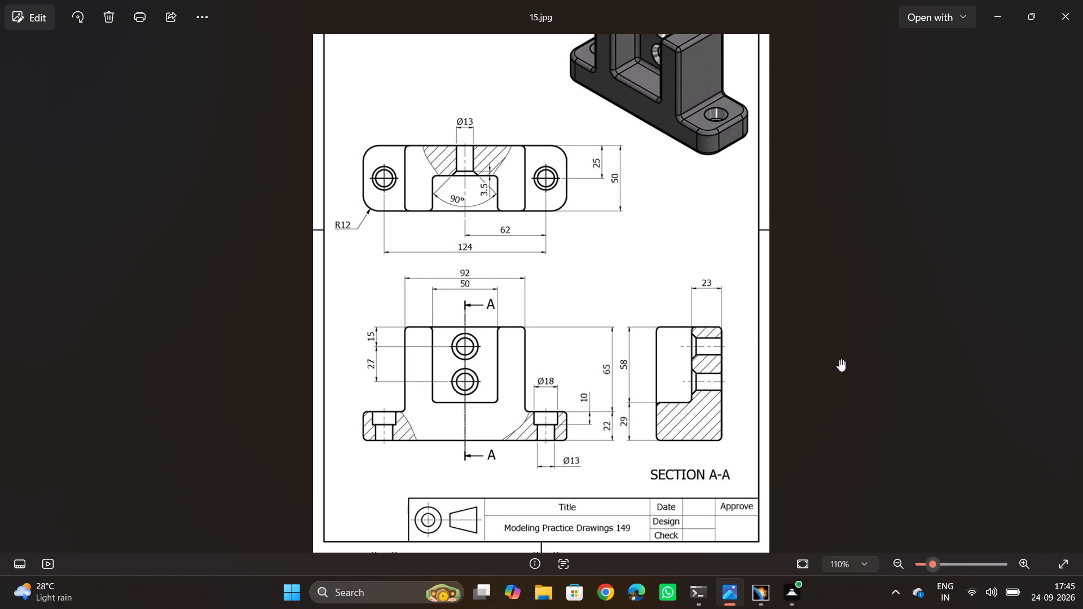
key(alt+Tab)
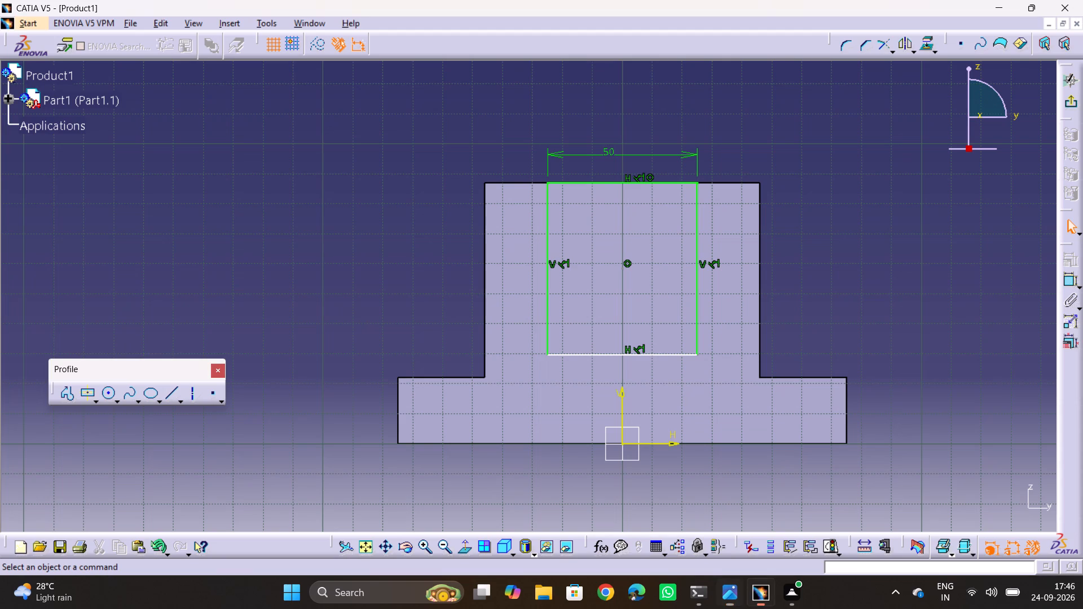
click(1066, 280)
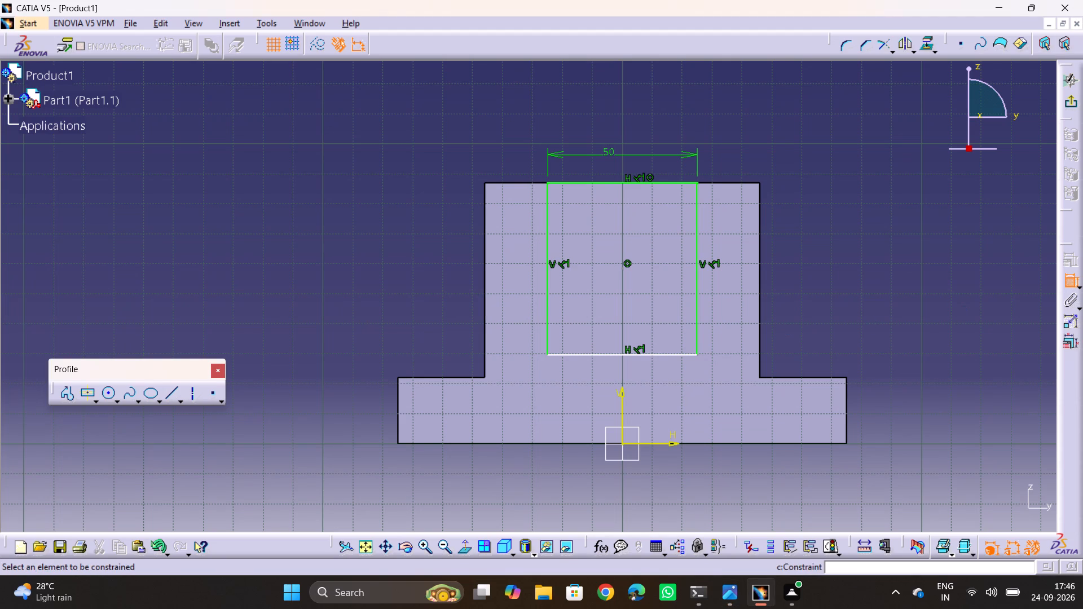
click(695, 329)
click(882, 296)
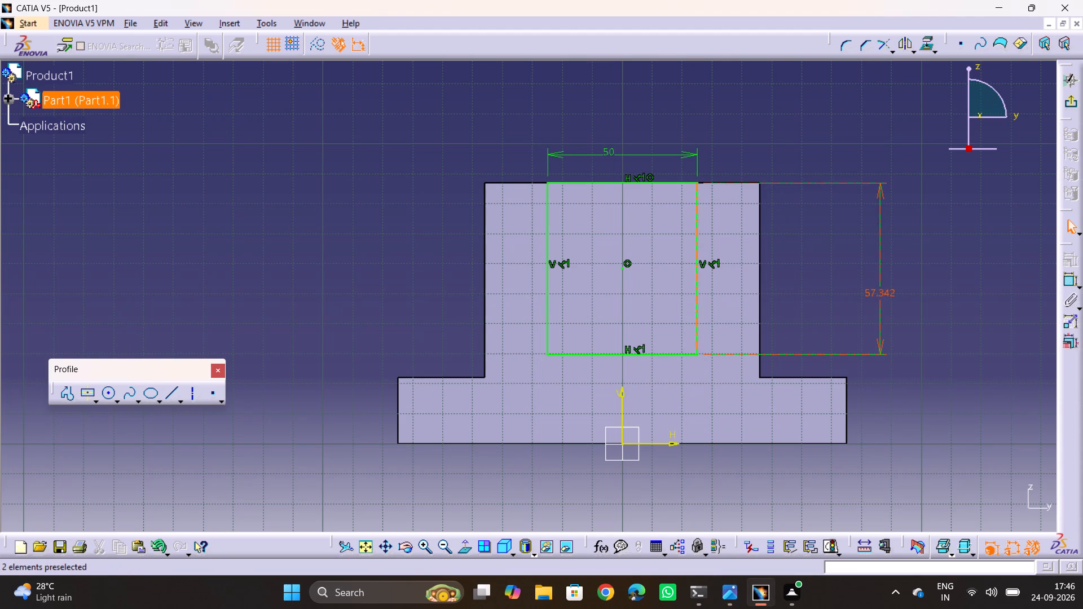
double_click(887, 295)
text(58)
key(Return)
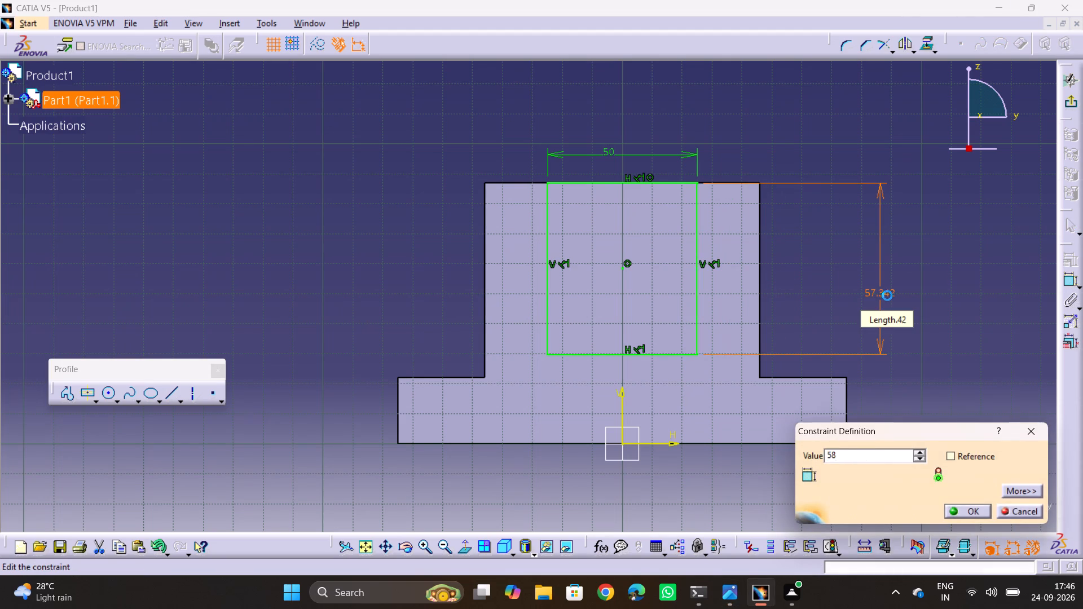
click(979, 313)
Exit the sketch and cut the recess rectangle into the block as a pocket 23 mm deep.
key(alt+Tab)
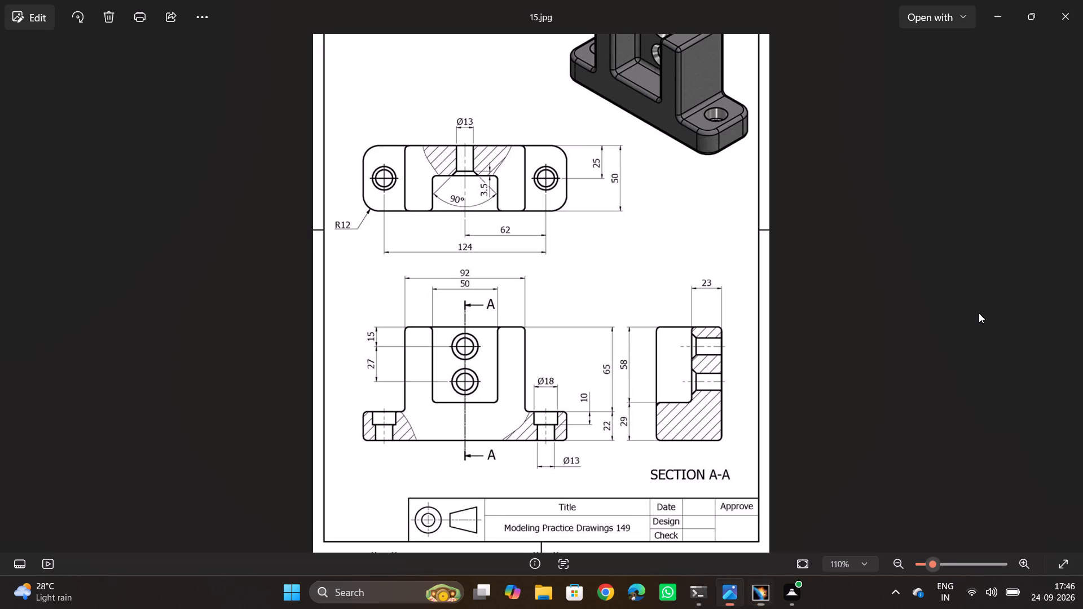
key(alt+Tab)
click(1068, 100)
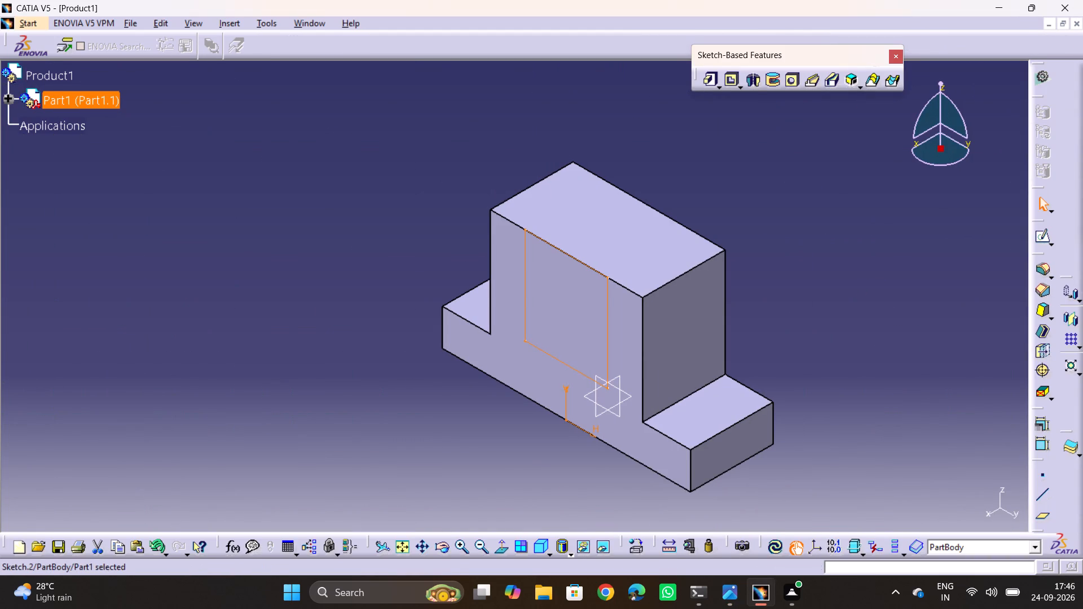
click(730, 82)
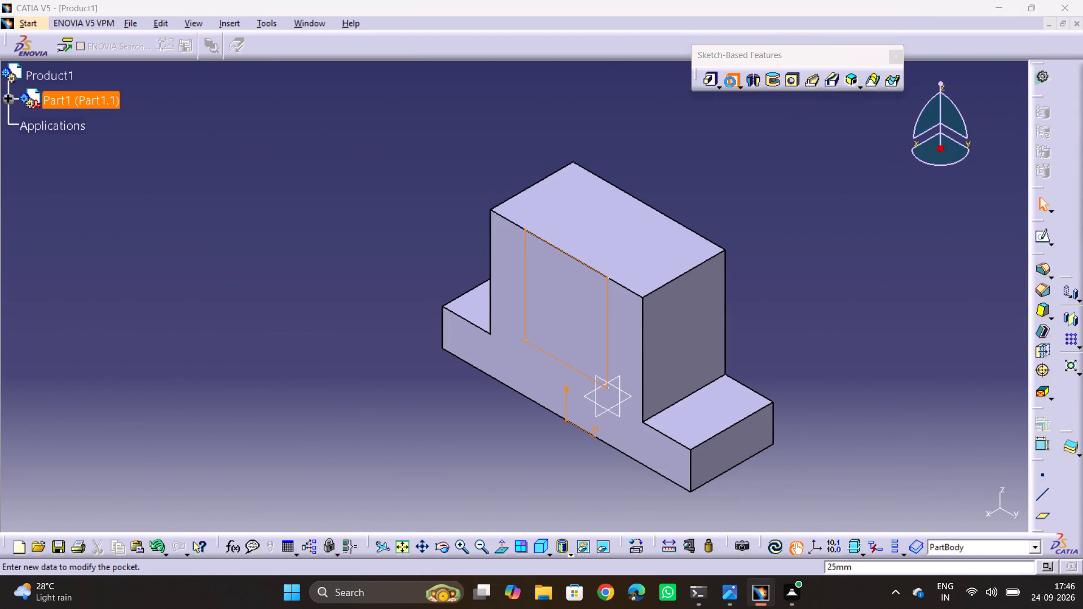
text(23)
key(Return)
click(946, 342)
Check the section view and set the recess pocket's depth to 27 mm.
key(alt+Tab)
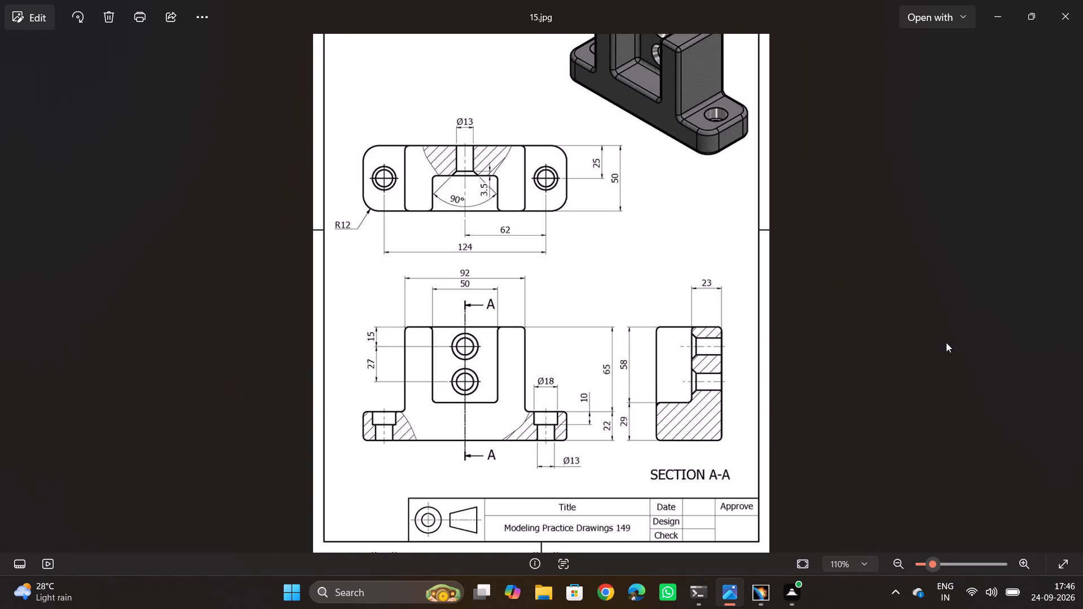
key(alt+Tab)
double_click(535, 276)
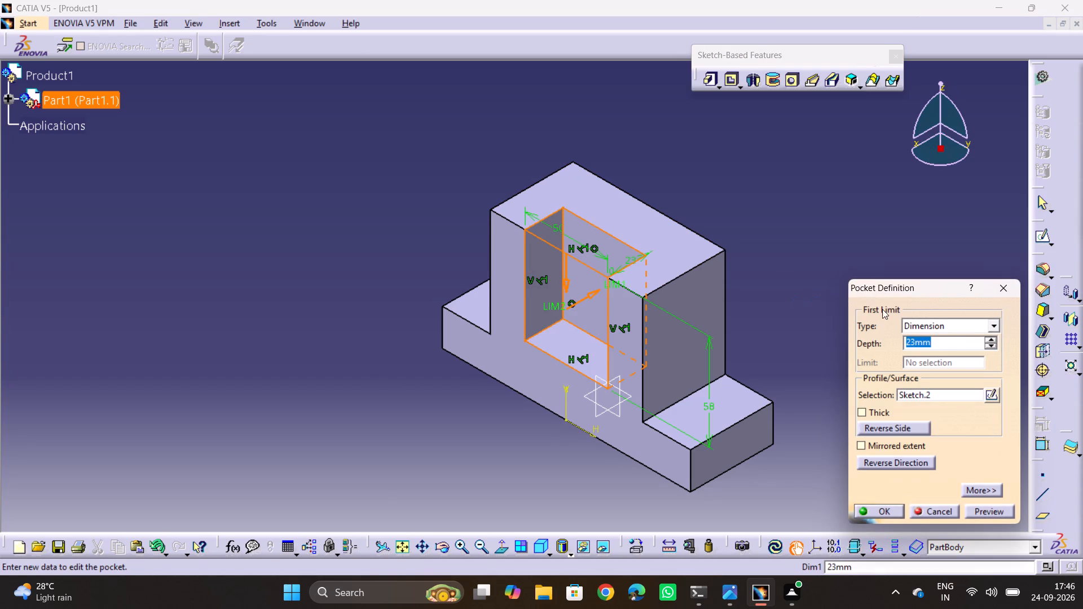
text(27)
key(Return)
click(882, 310)
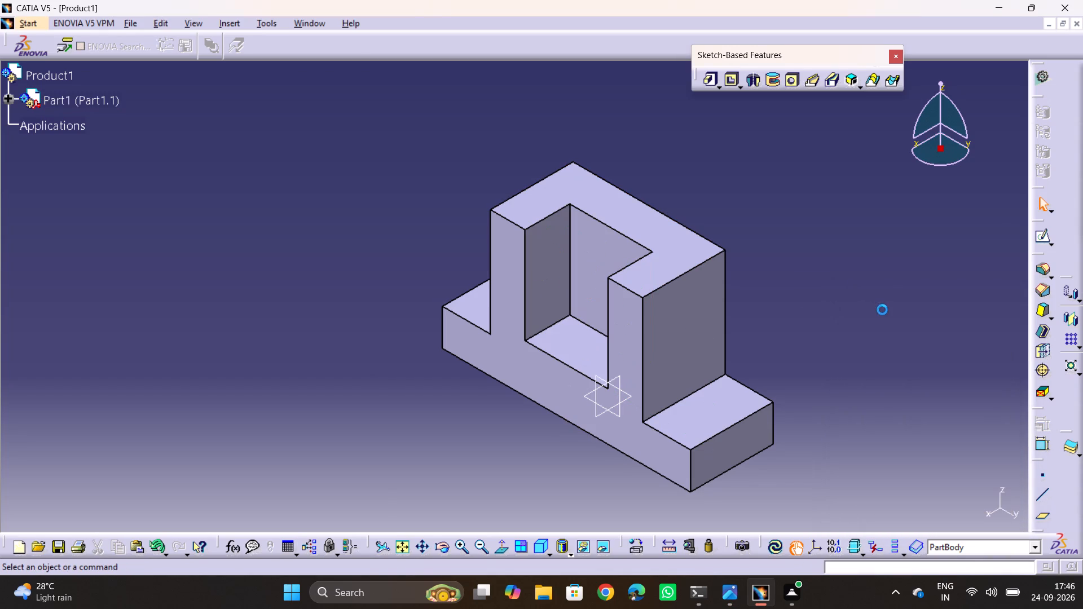
Check the drawing's hole details, start a hole on the top face of the +Y base flange, and open its positioning sketch.
key(alt+Tab)
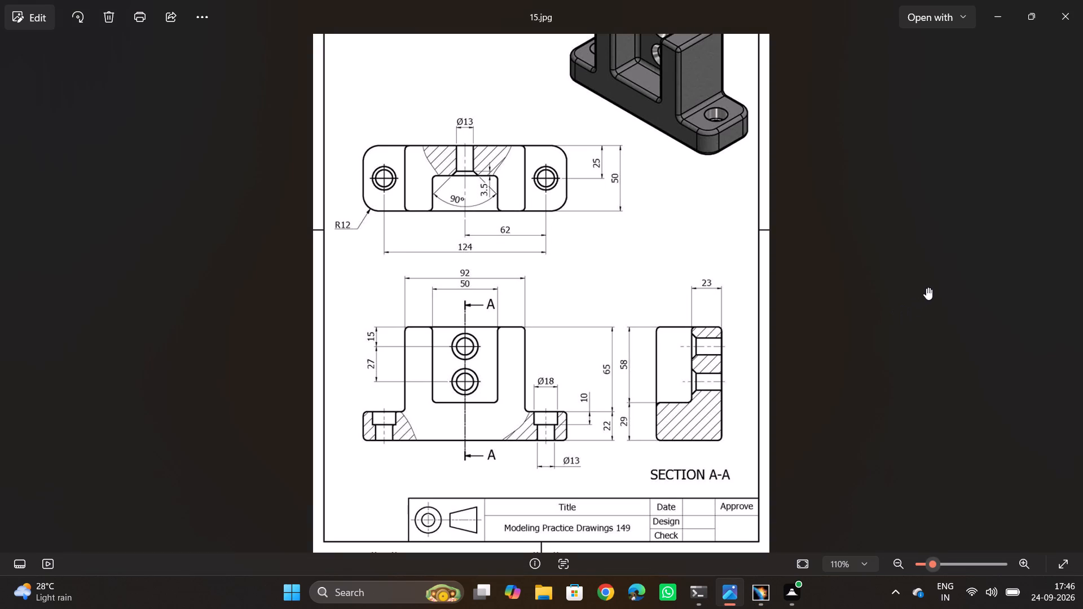
middle_drag(868, 275, 842, 259)
middle_drag(842, 259, 838, 227)
key(alt+Tab)
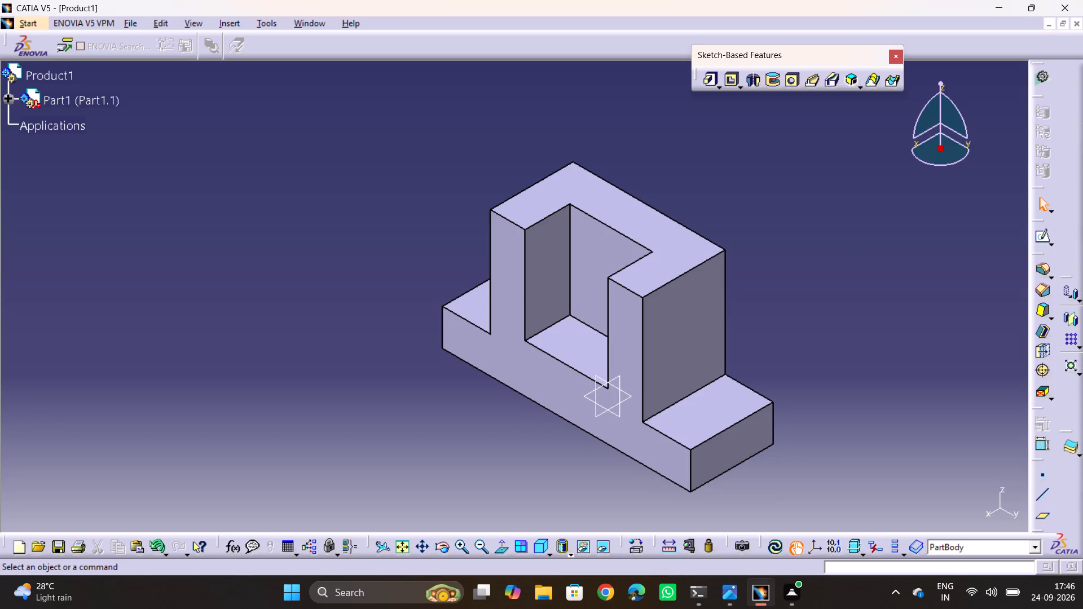
click(724, 401)
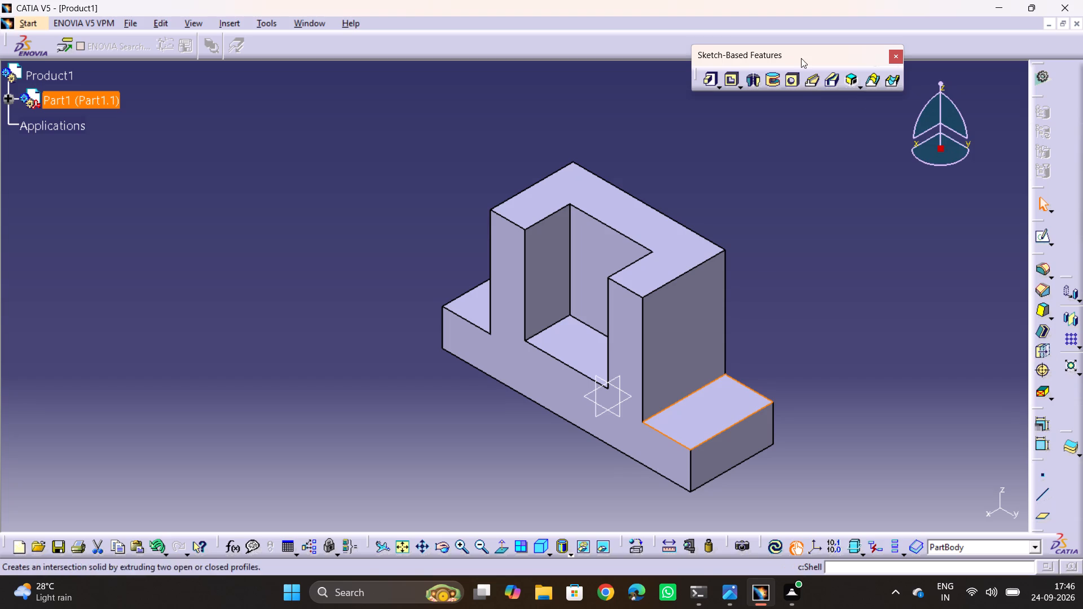
click(794, 80)
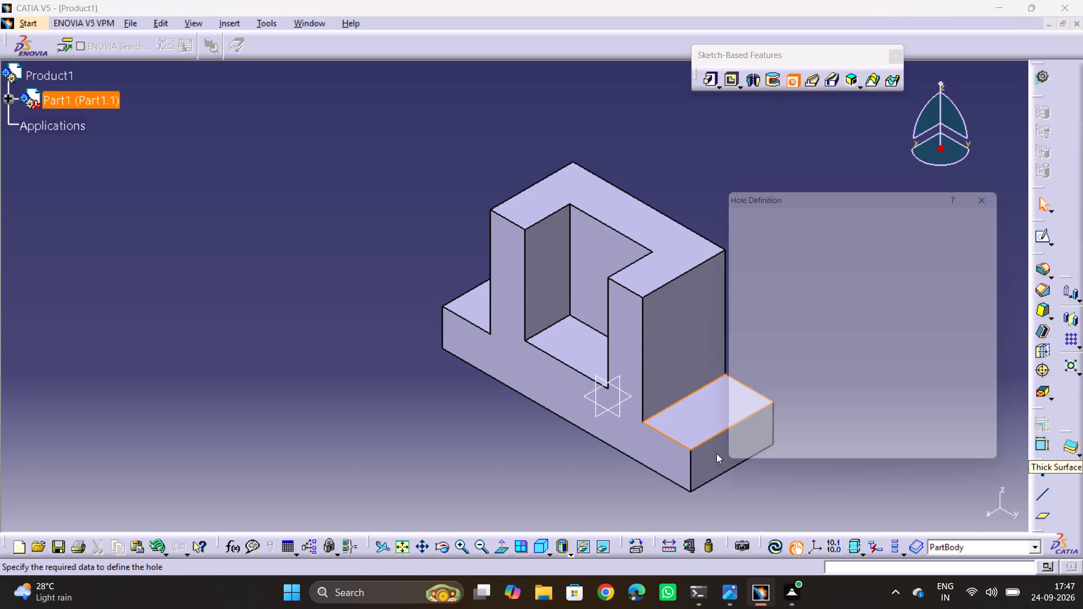
middle_drag(632, 378, 373, 326)
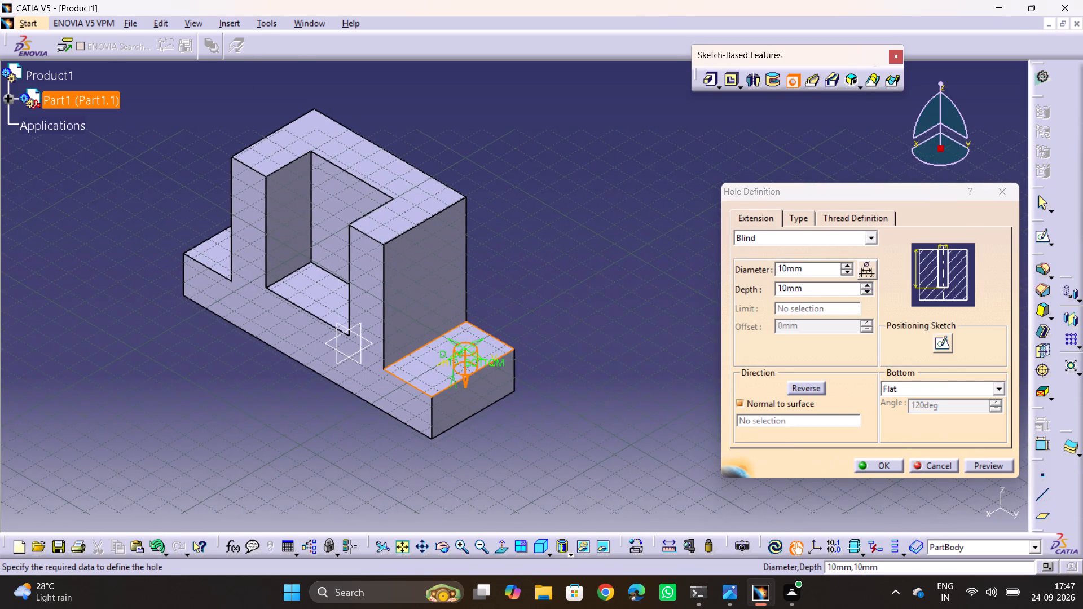
ctrl+middle_drag(437, 357, 444, 254)
middle_drag(409, 374, 536, 219)
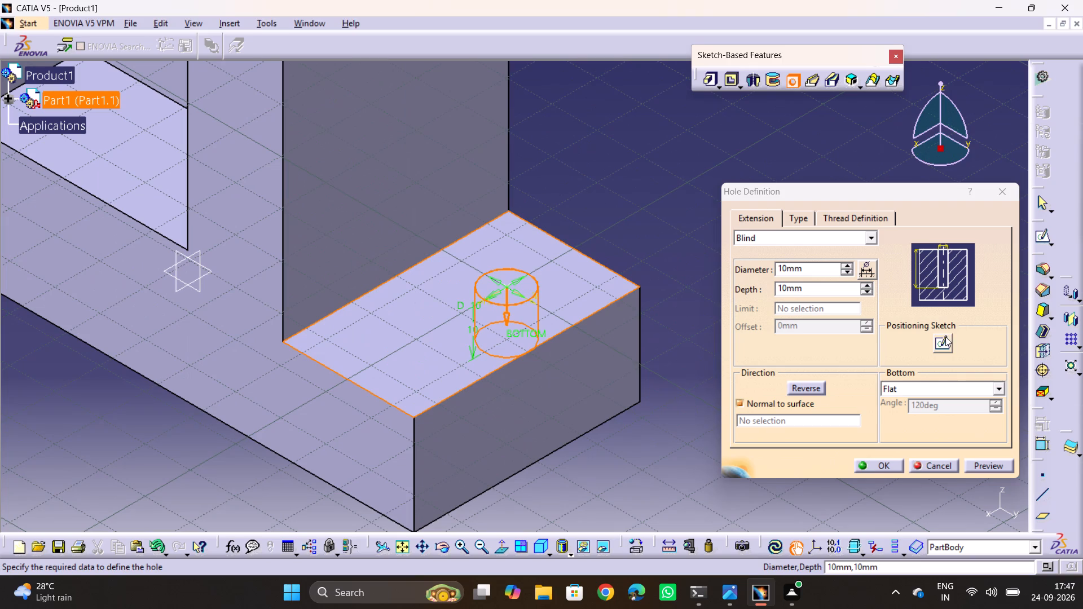
click(945, 338)
Dimension the hole centre from the flange's rear edge and set the distance to 25 mm, as given in the drawing's top view.
key(alt+Tab)
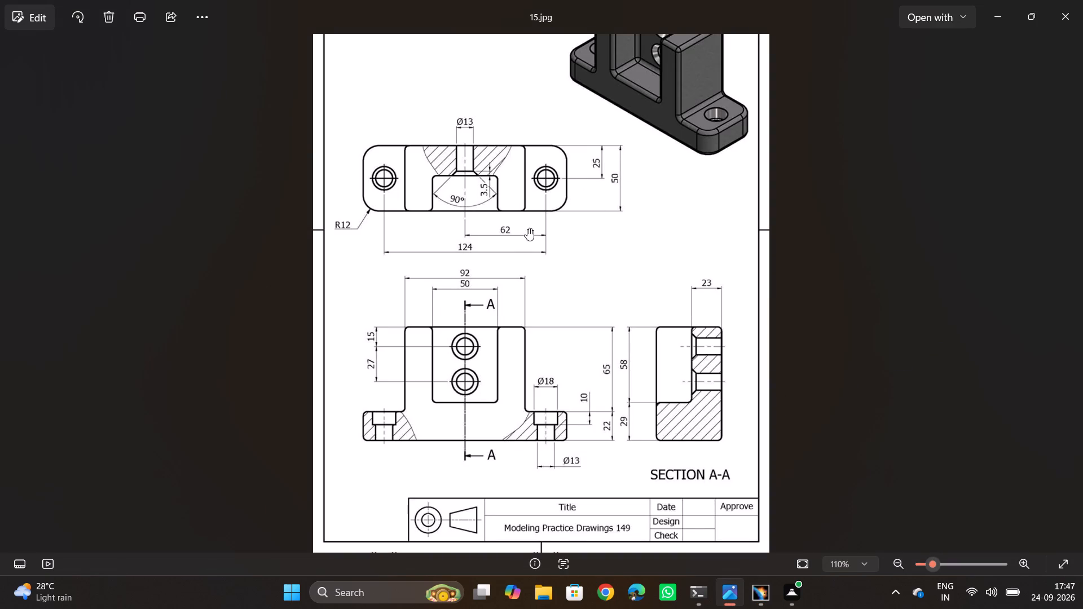
key(alt+Tab)
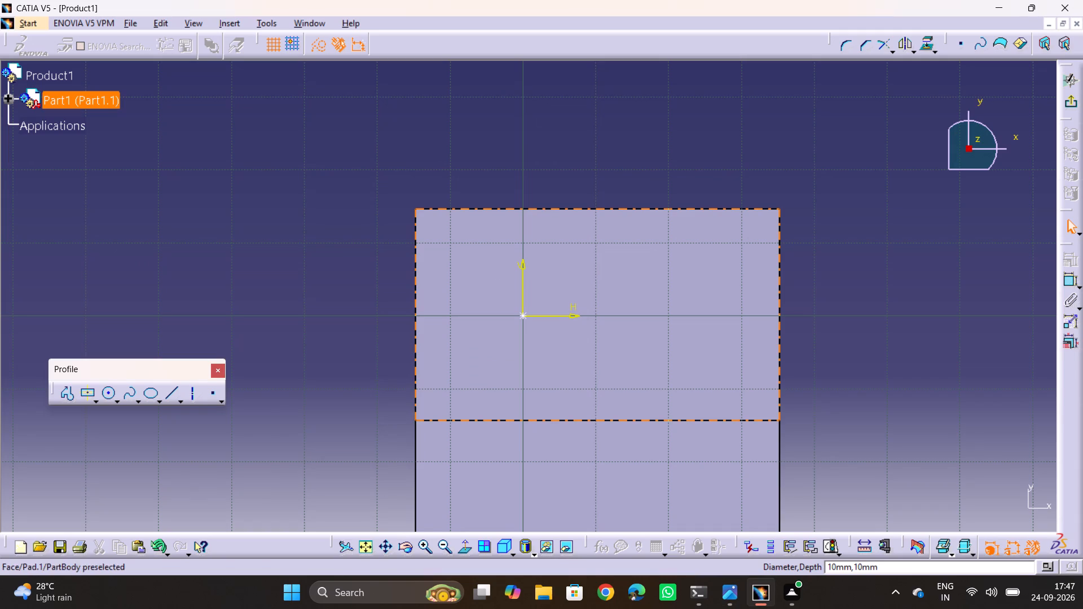
middle_drag(764, 272, 761, 165)
middle_drag(675, 304, 667, 138)
ctrl+middle_drag(646, 152, 664, 254)
middle_drag(575, 293, 574, 293)
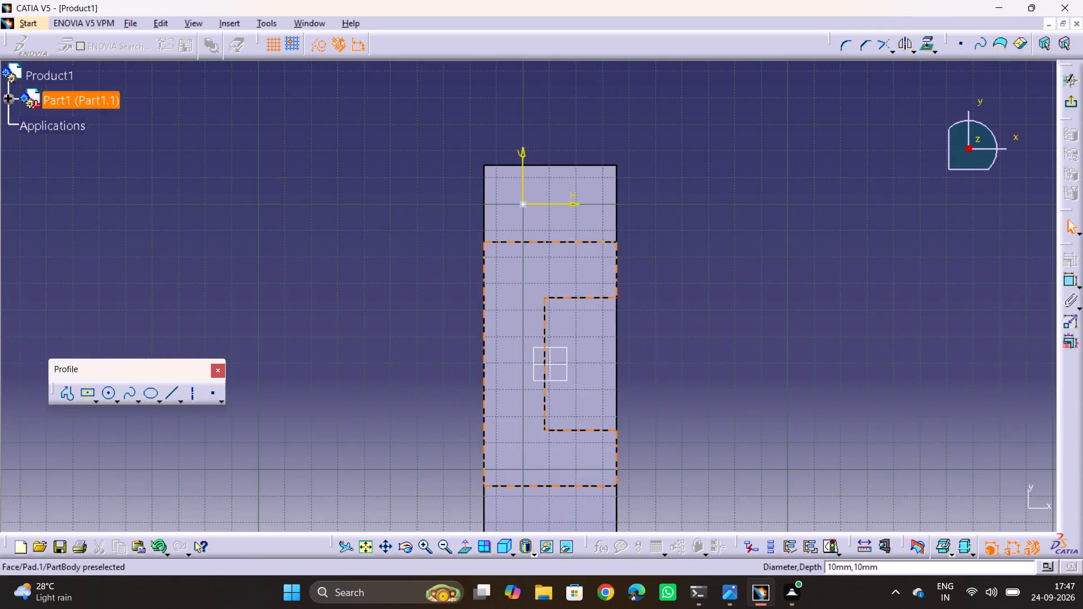
middle_drag(574, 293, 574, 250)
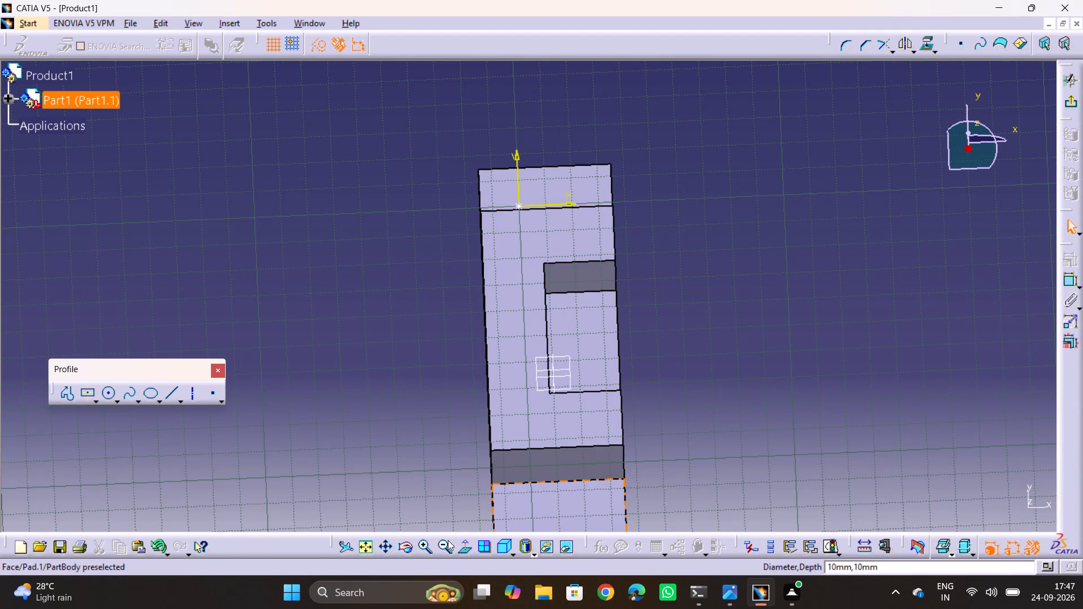
click(468, 545)
click(363, 549)
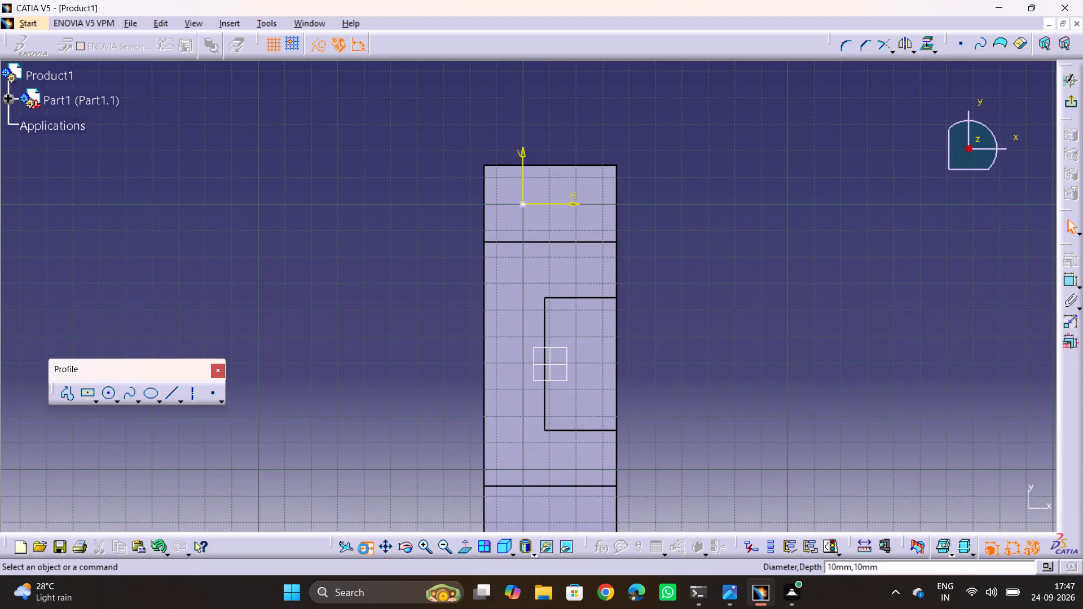
ctrl+middle_drag(539, 151, 537, 38)
middle_drag(500, 169, 522, 381)
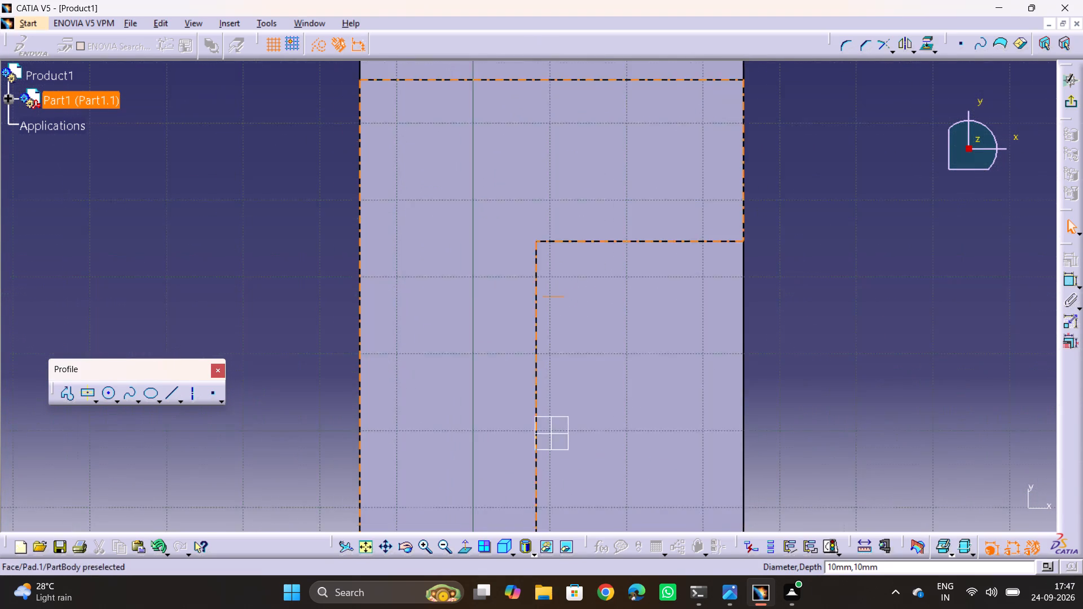
middle_drag(522, 381, 521, 568)
middle_drag(562, 261, 568, 295)
key(alt+Tab)
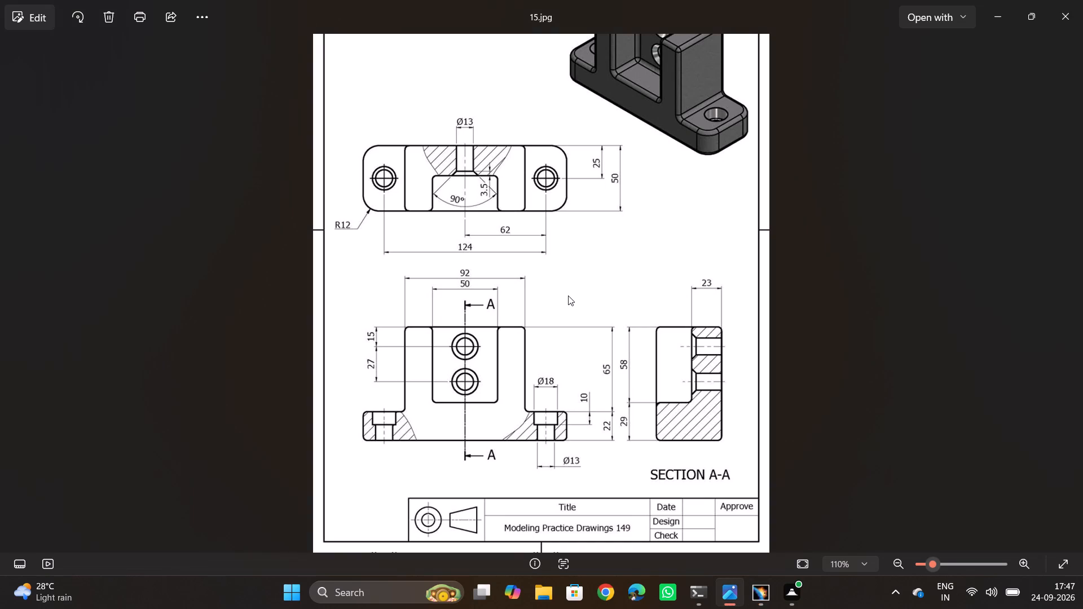
key(alt+Tab)
click(1074, 284)
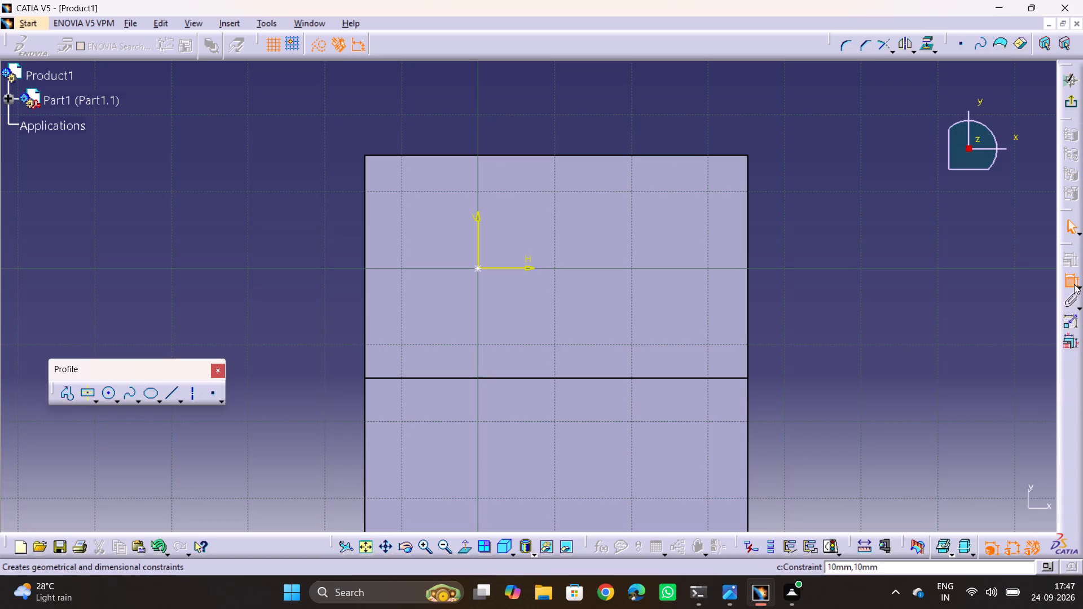
click(477, 270)
click(364, 285)
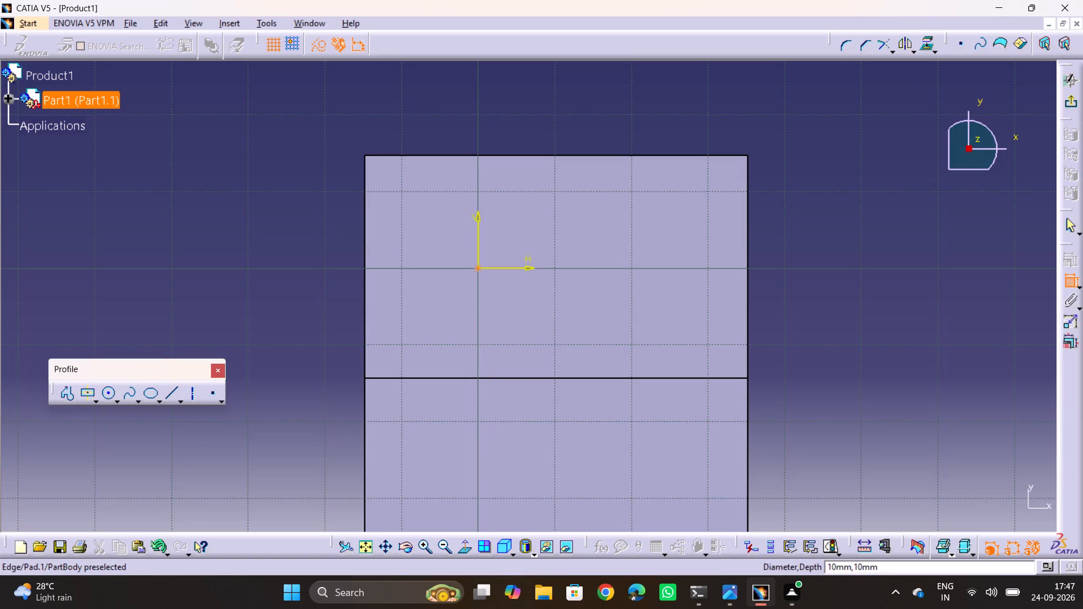
click(442, 105)
double_click(442, 109)
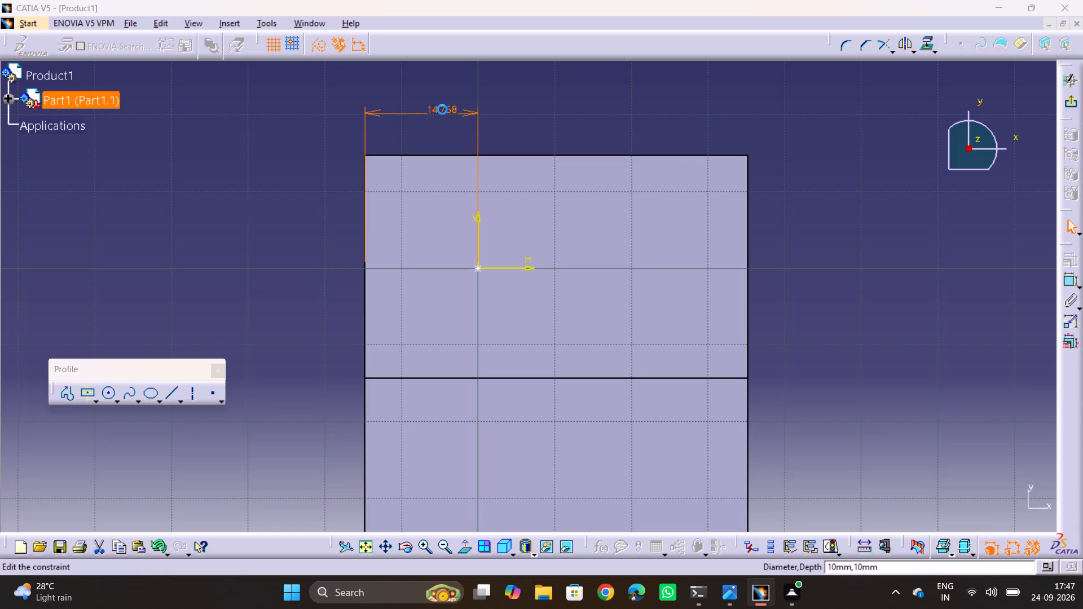
text(25)
key(Return)
click(909, 323)
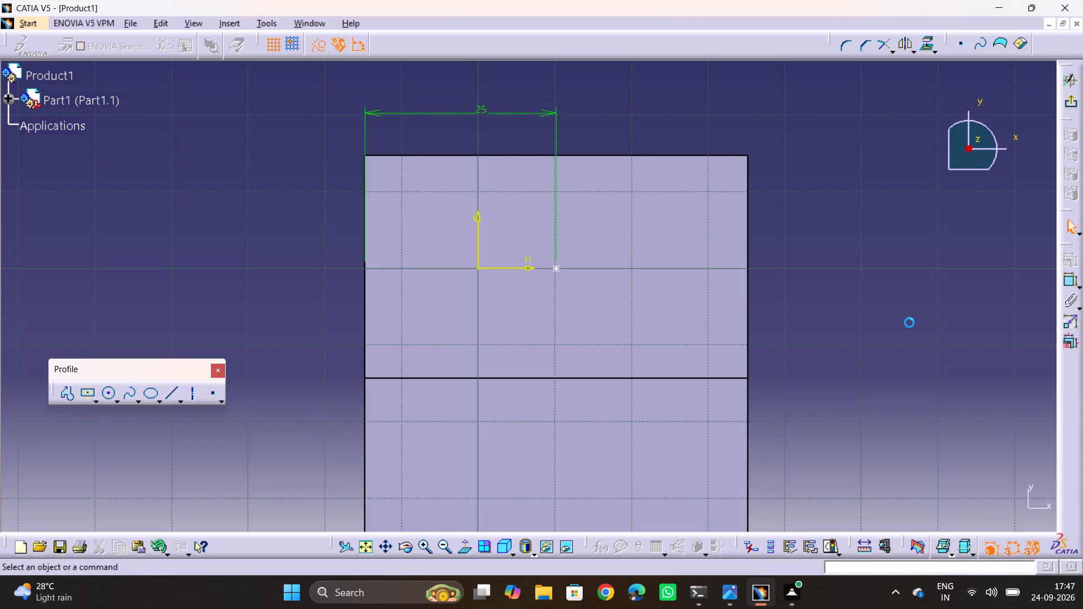
Dimension the hole centre from the part's zx plane, set the distance to 62 mm per the drawing, and exit the positioning sketch.
key(alt+Tab)
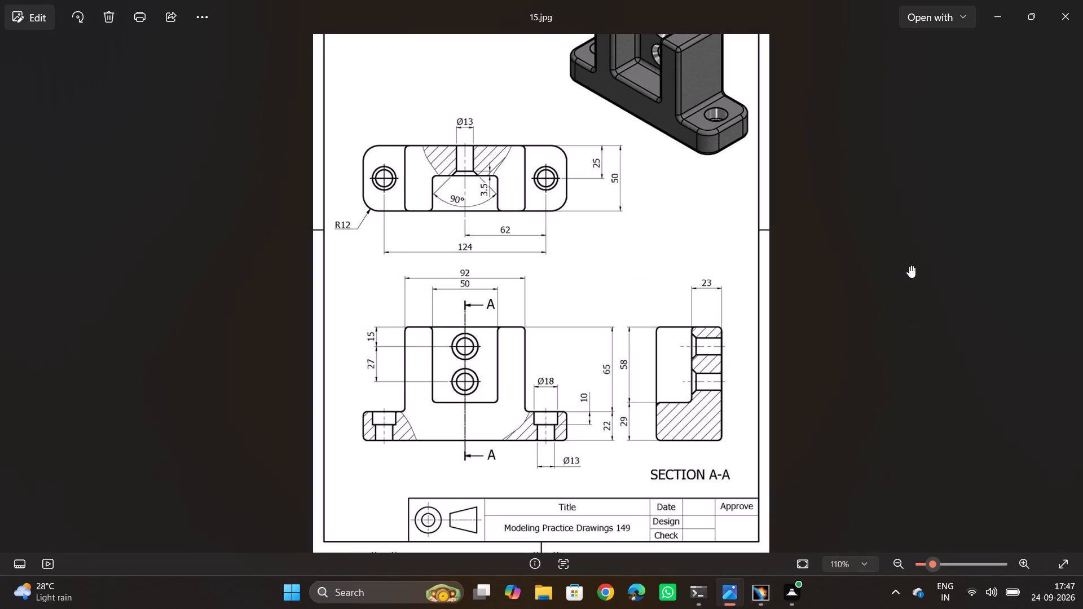
key(alt+Tab)
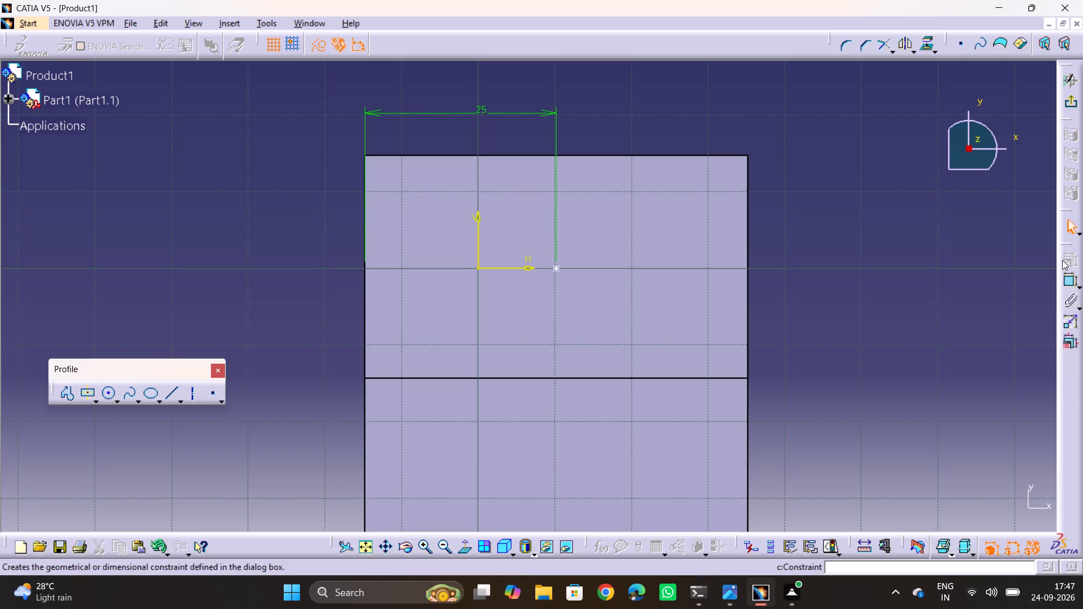
click(1068, 280)
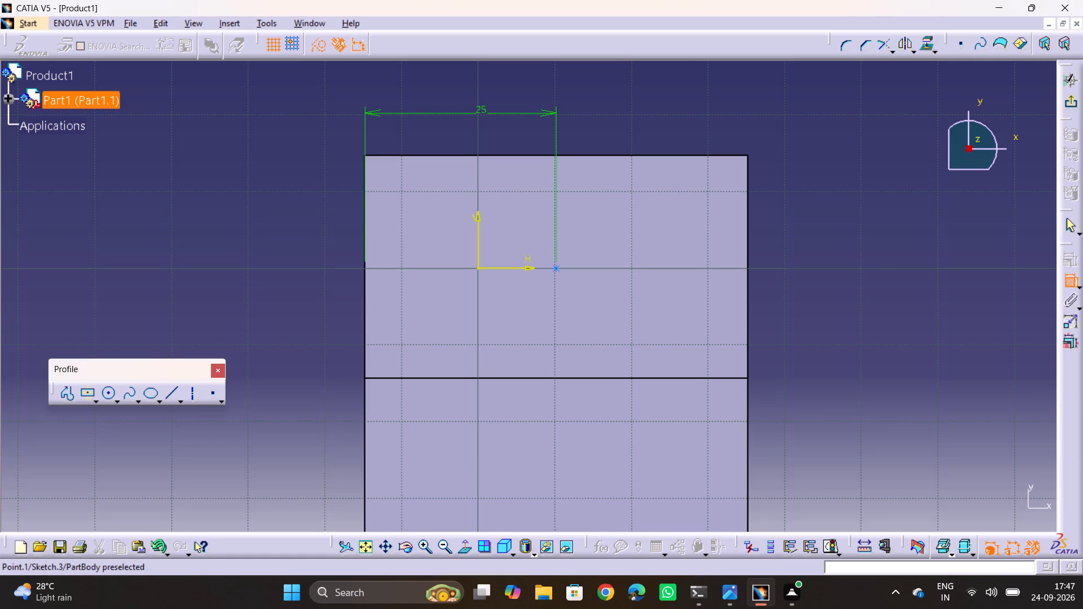
click(556, 267)
ctrl+middle_drag(681, 254, 684, 337)
middle_drag(629, 333, 627, 279)
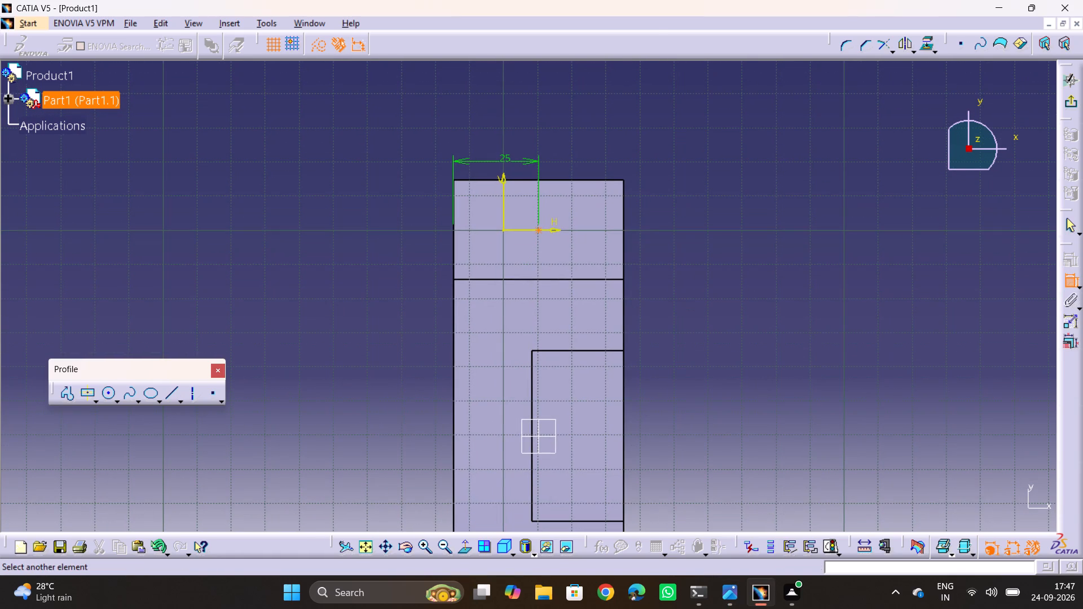
click(546, 433)
click(712, 284)
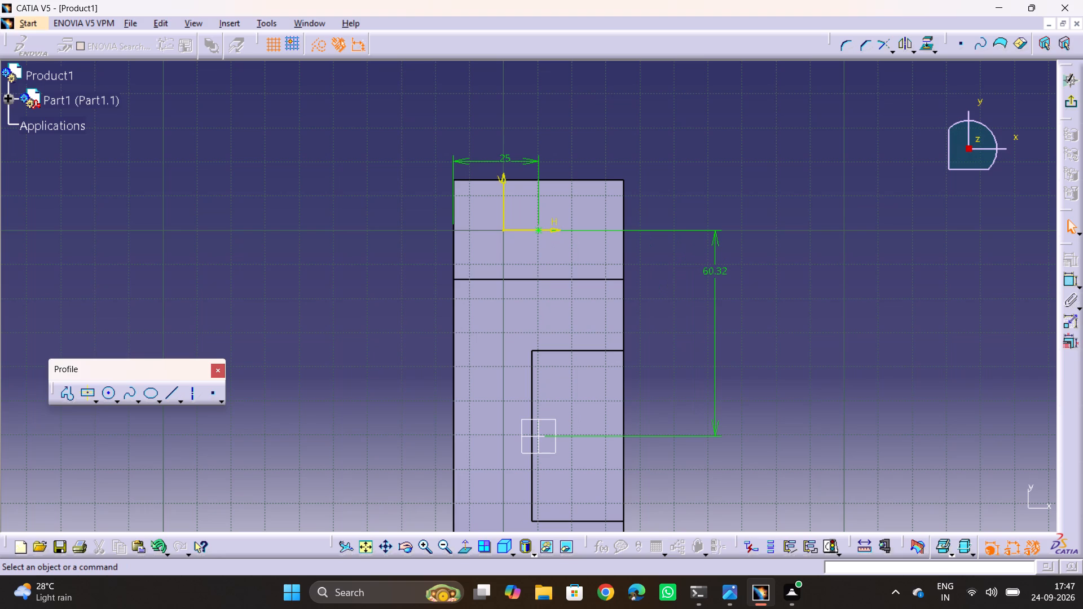
double_click(716, 272)
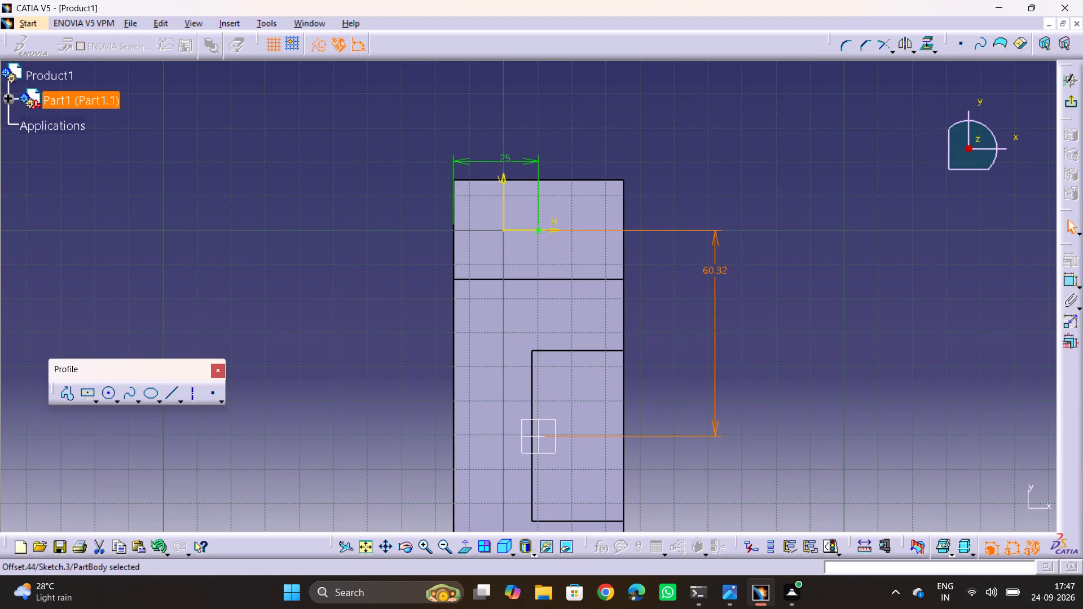
double_click(717, 271)
text(62)
key(Return)
click(879, 293)
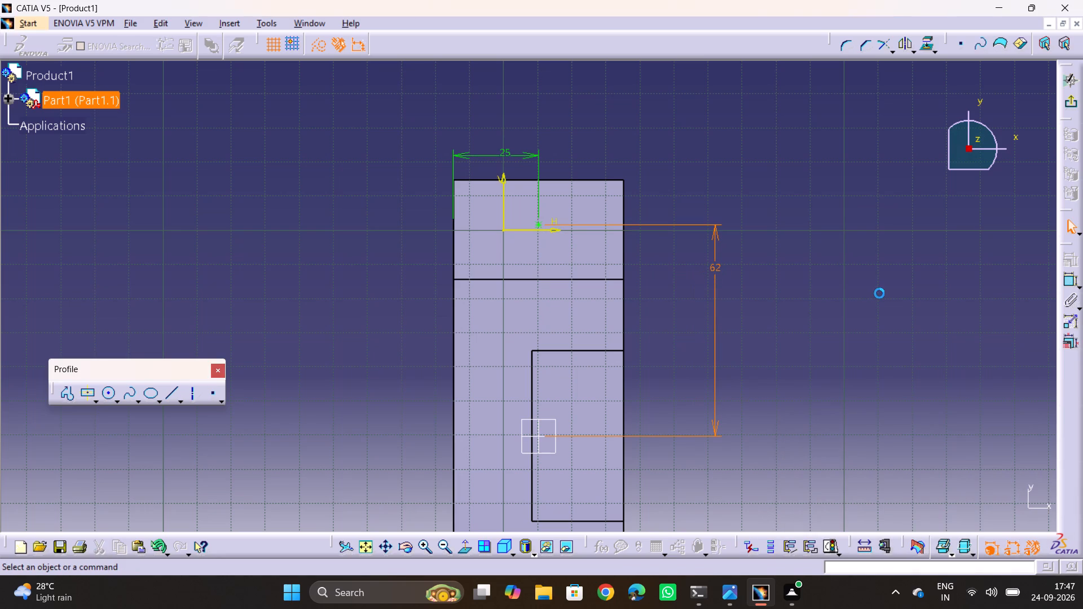
key(alt+Tab)
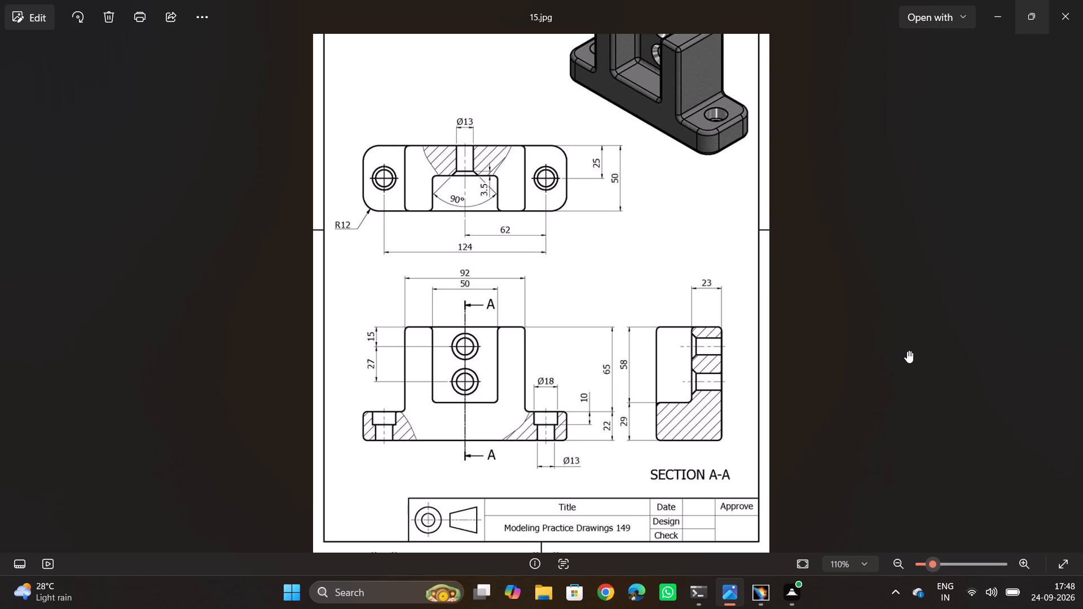
key(alt+Tab)
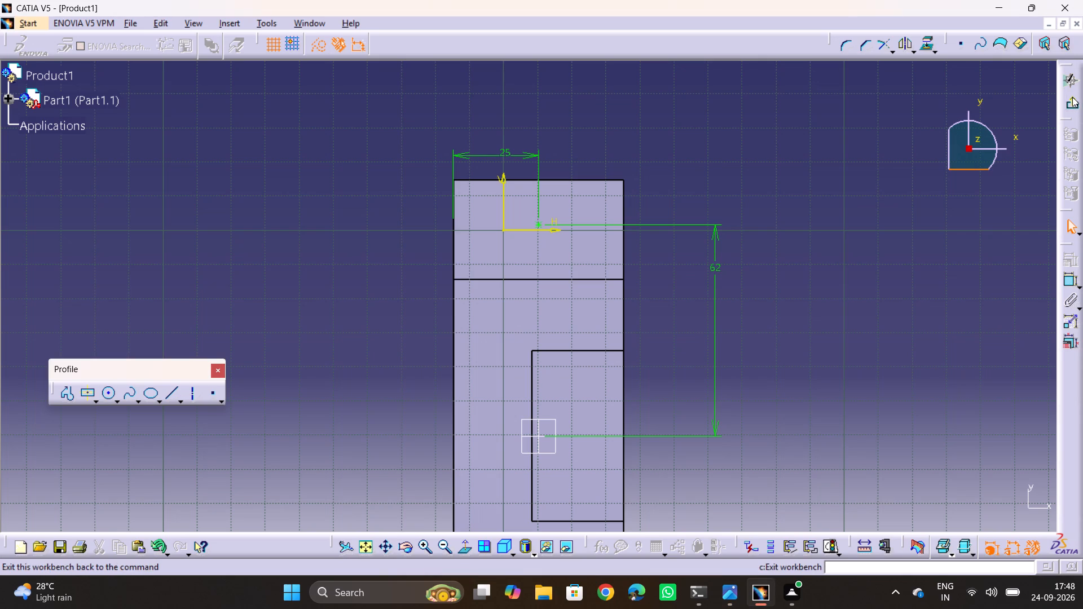
click(1073, 97)
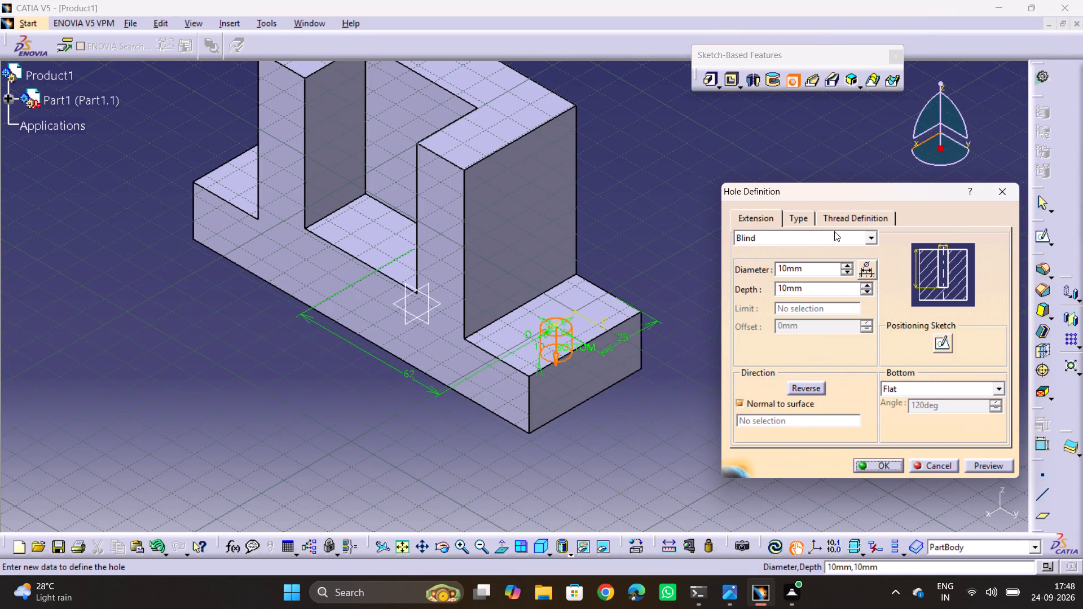
Switch the hole's extension to Up To Next and back to Blind, adopting the 22 mm flange thickness as its depth.
click(834, 231)
drag(791, 263, 812, 245)
click(785, 238)
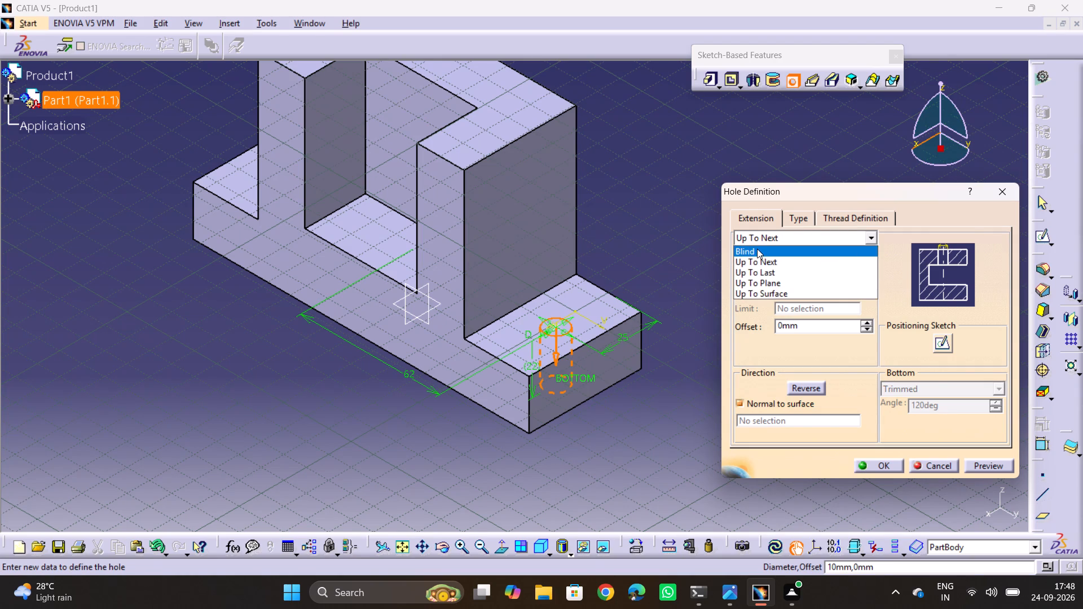
click(757, 249)
Set the hole type to Counterbored.
click(794, 220)
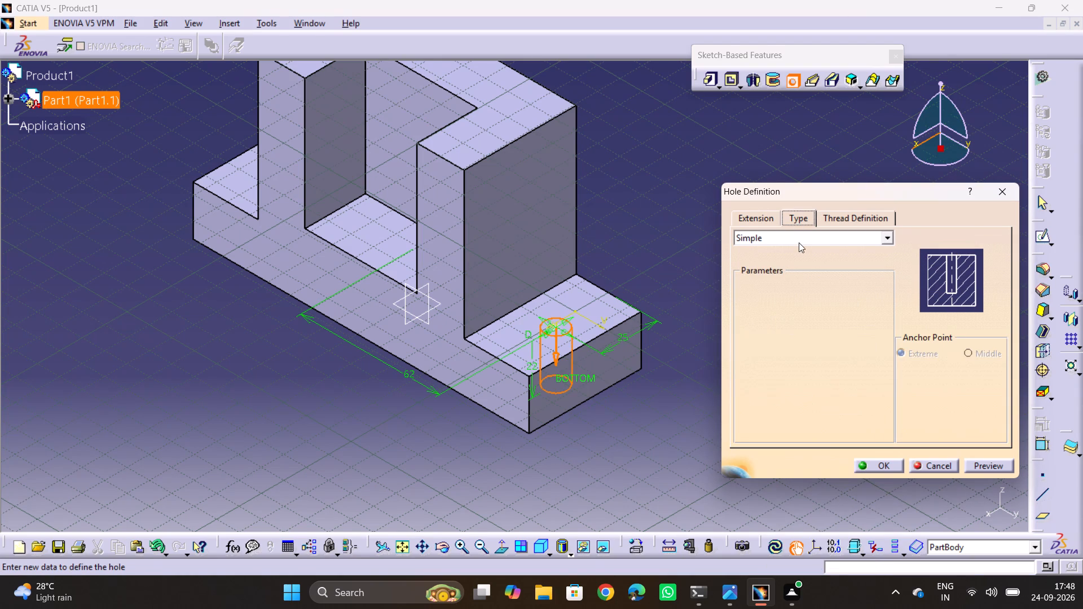
click(804, 239)
click(768, 278)
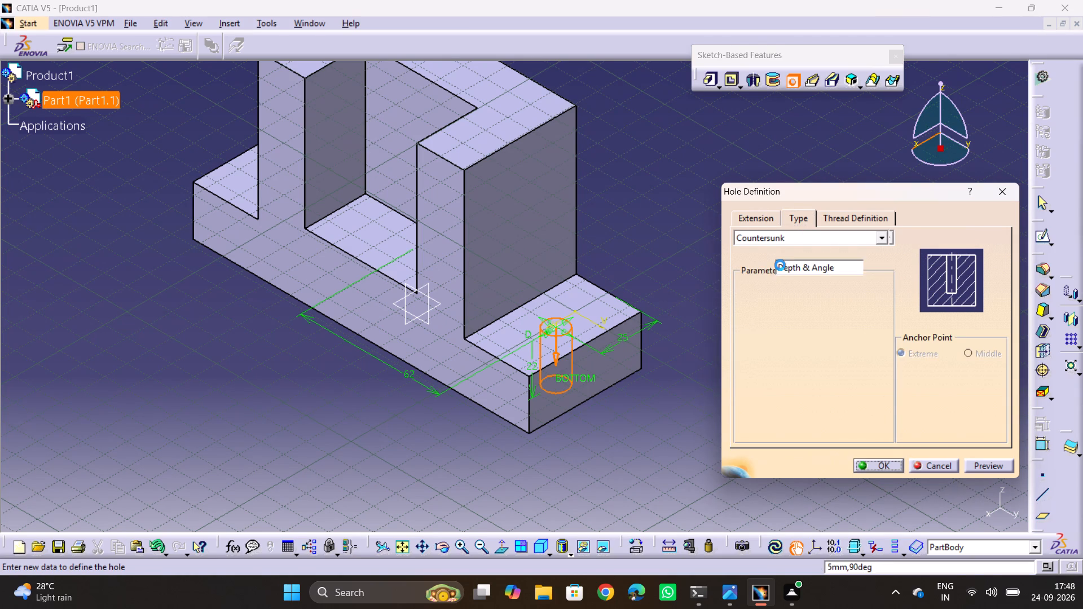
click(793, 220)
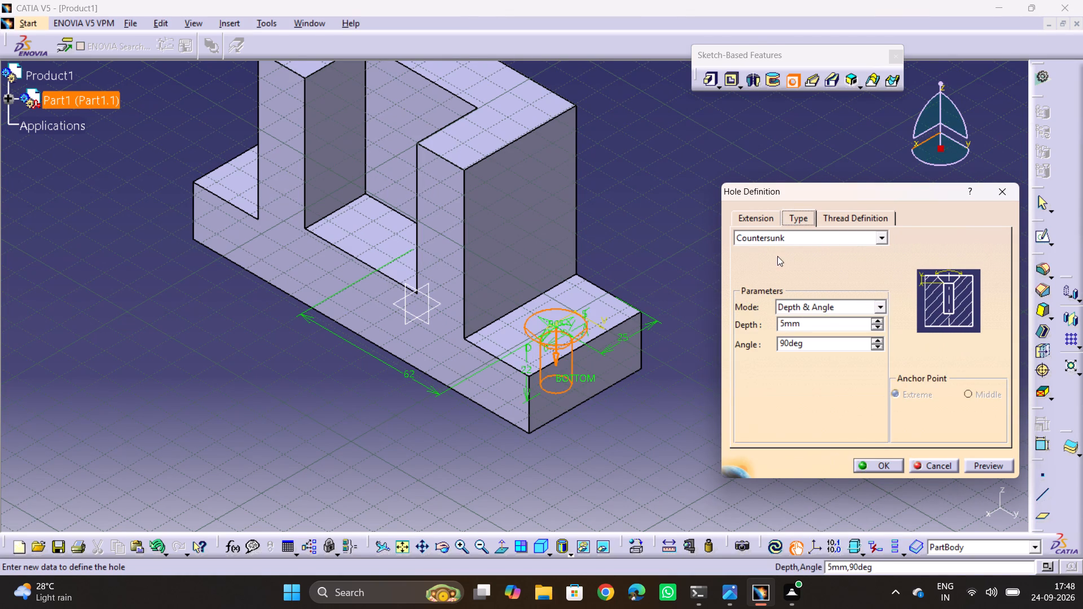
click(800, 215)
click(796, 237)
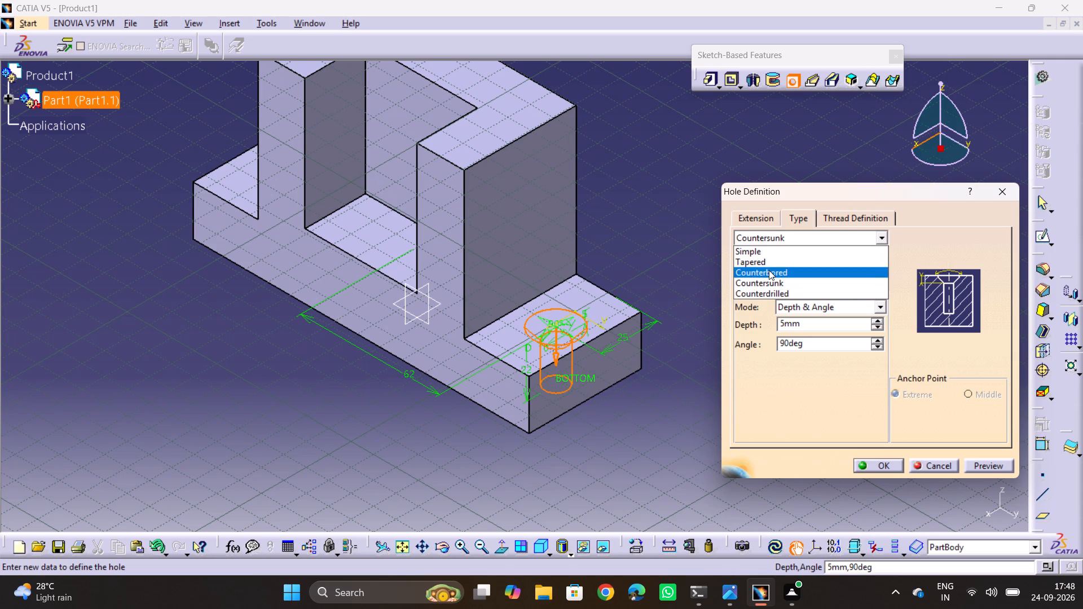
click(769, 270)
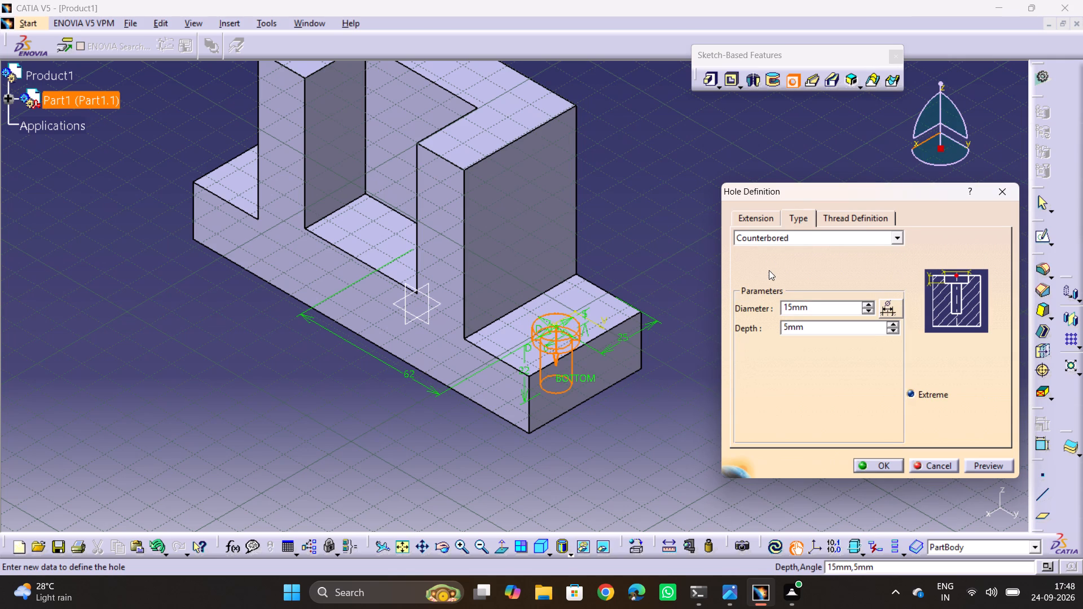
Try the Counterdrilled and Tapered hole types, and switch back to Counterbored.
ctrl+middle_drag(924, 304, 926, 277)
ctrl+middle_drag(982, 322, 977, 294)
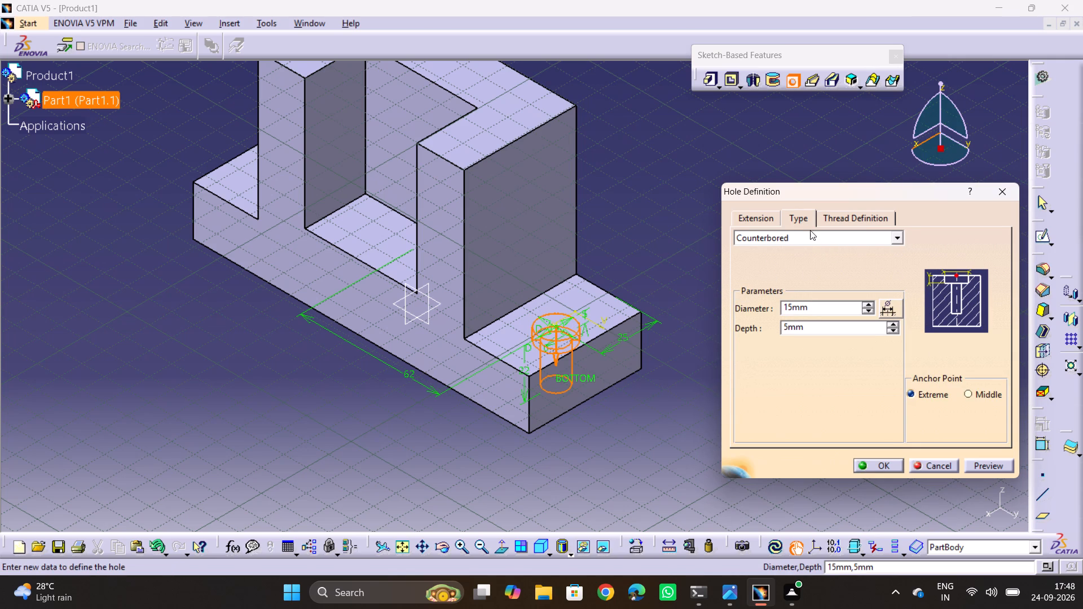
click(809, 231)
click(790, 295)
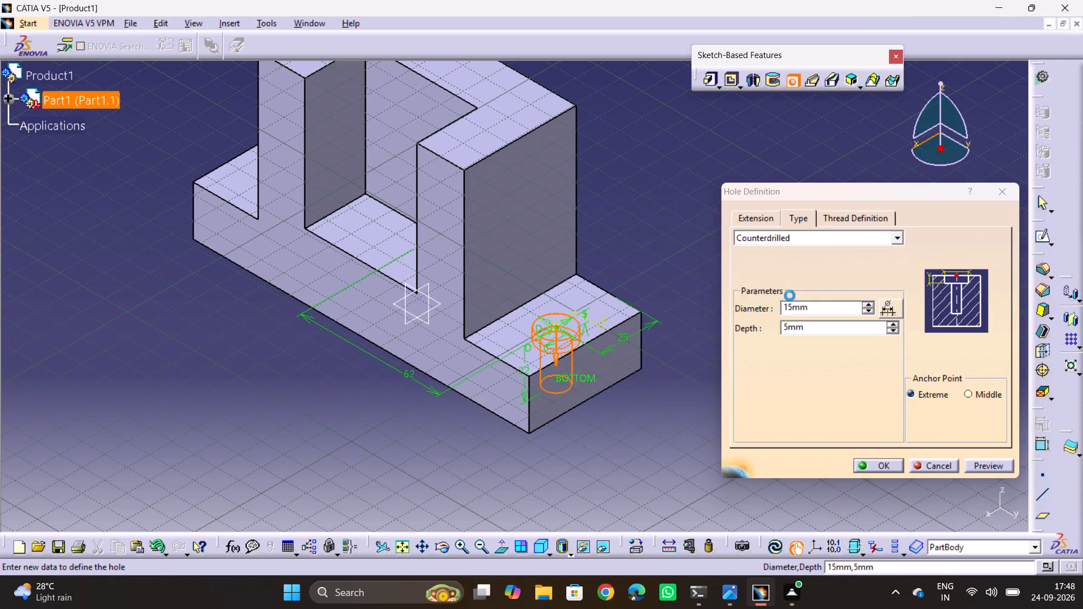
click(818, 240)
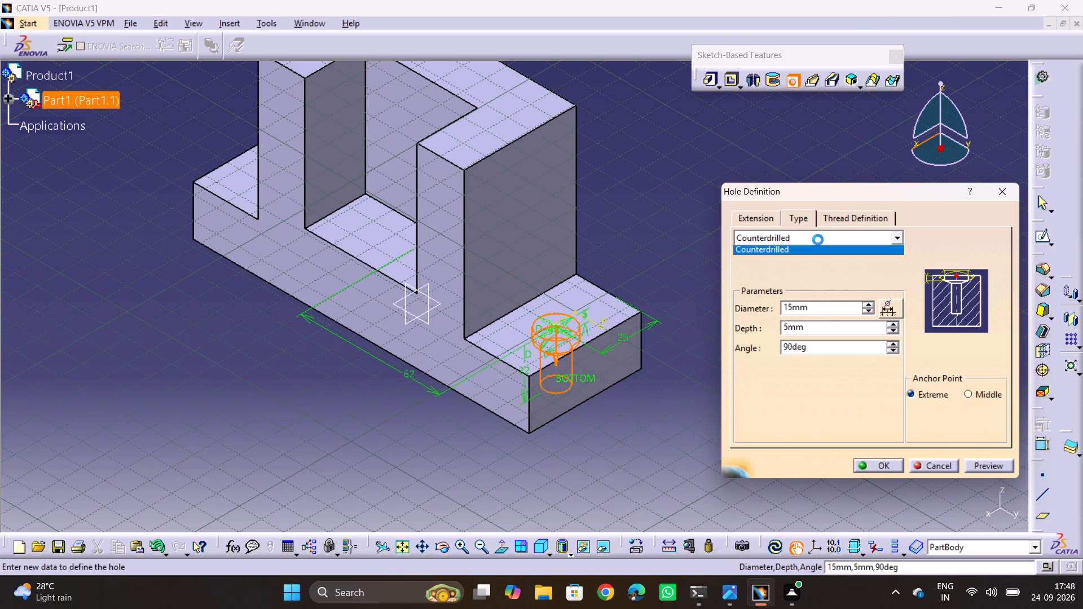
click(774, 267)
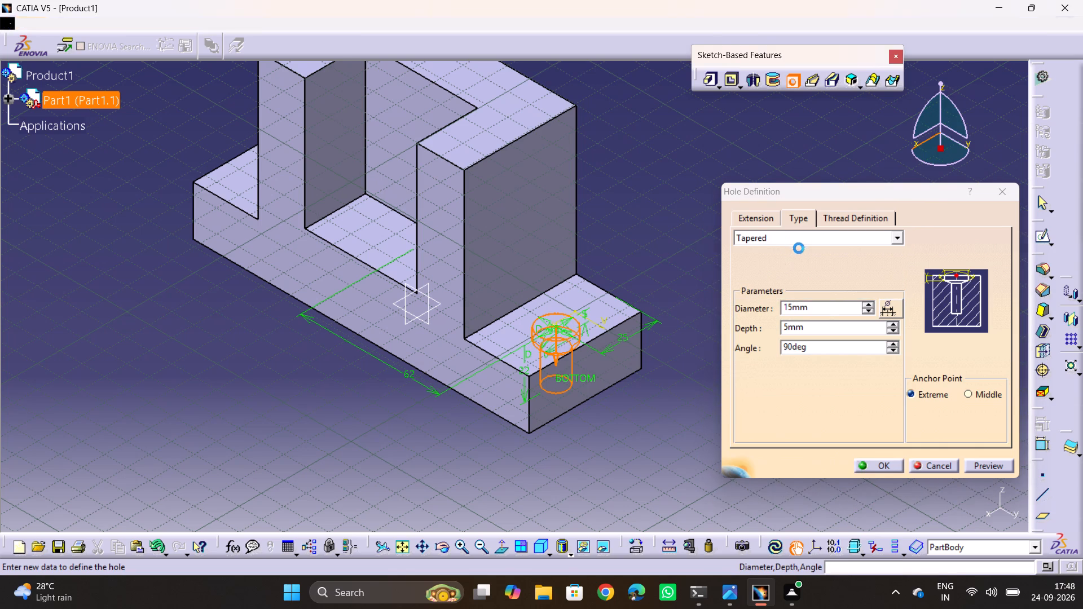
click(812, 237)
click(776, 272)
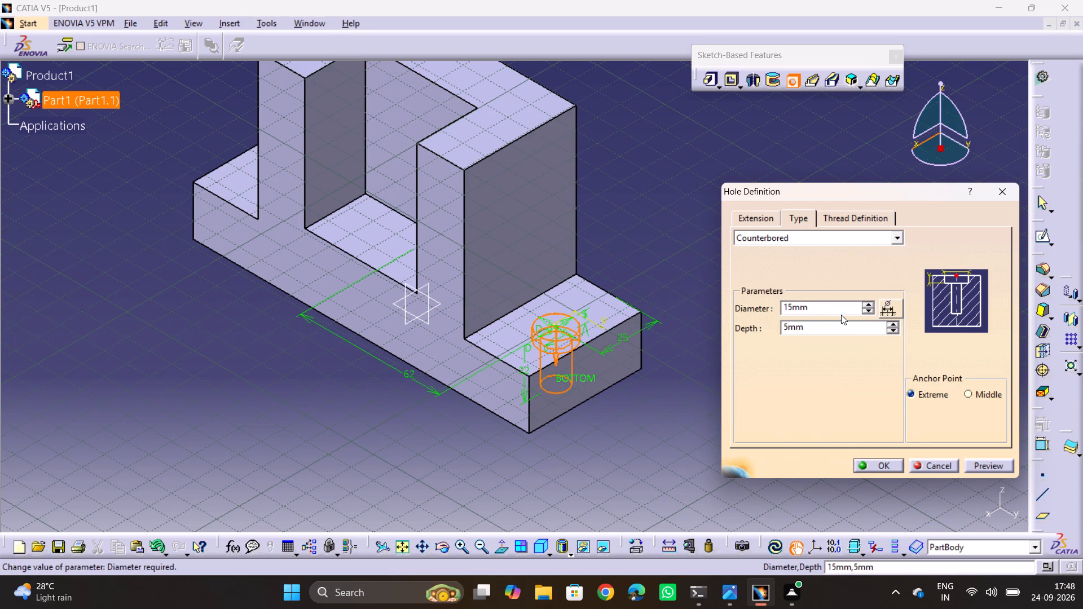
Set the counterbore's diameter to 18 mm and its depth to 10 mm as given in the drawing, and preview the hole.
double_click(845, 312)
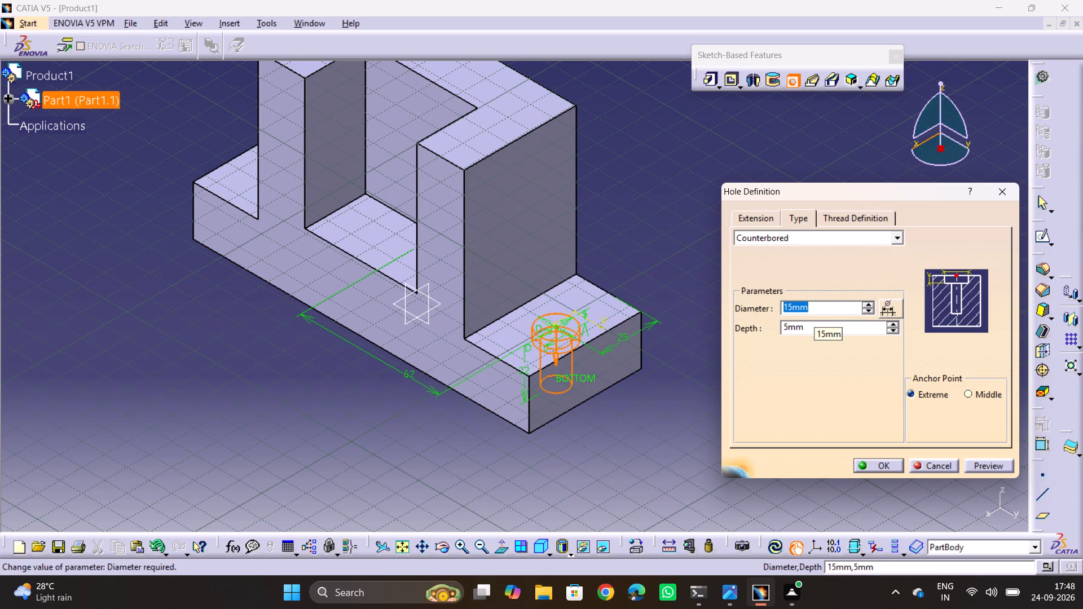
text(18)
click(818, 385)
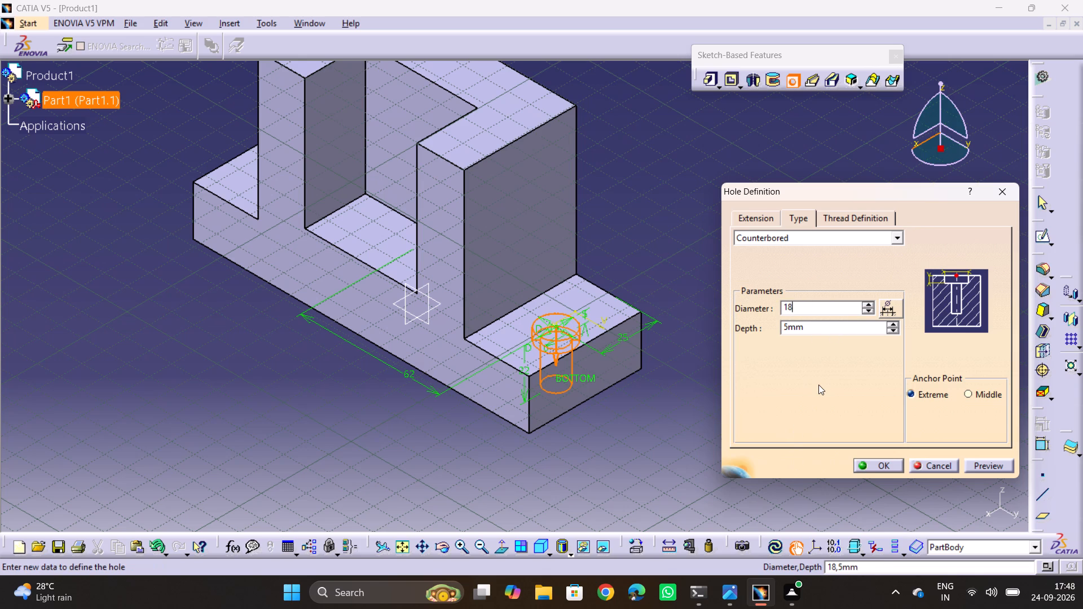
double_click(878, 329)
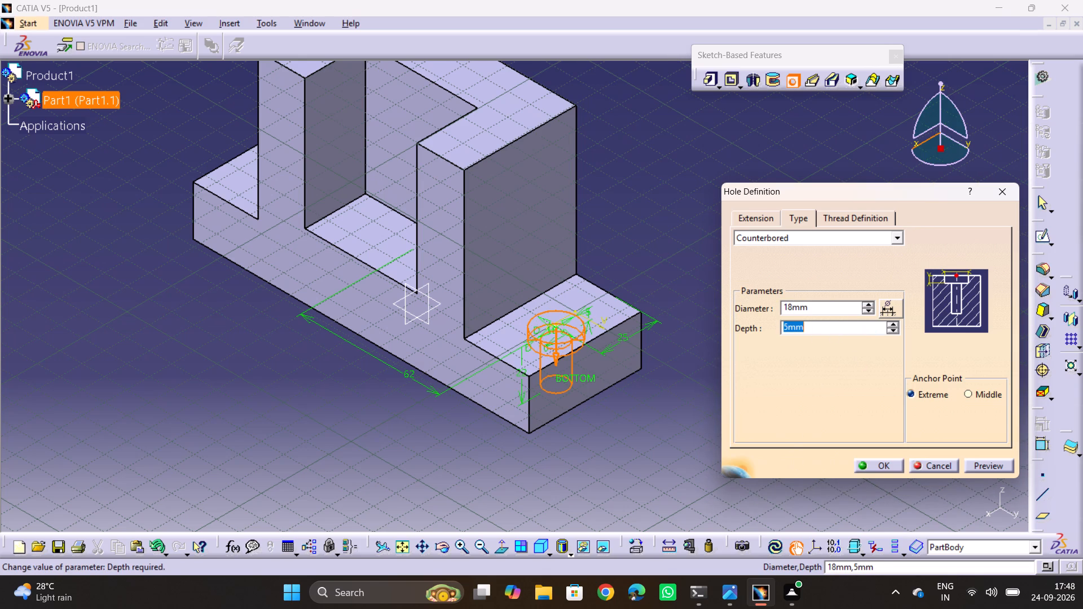
key(alt+Tab)
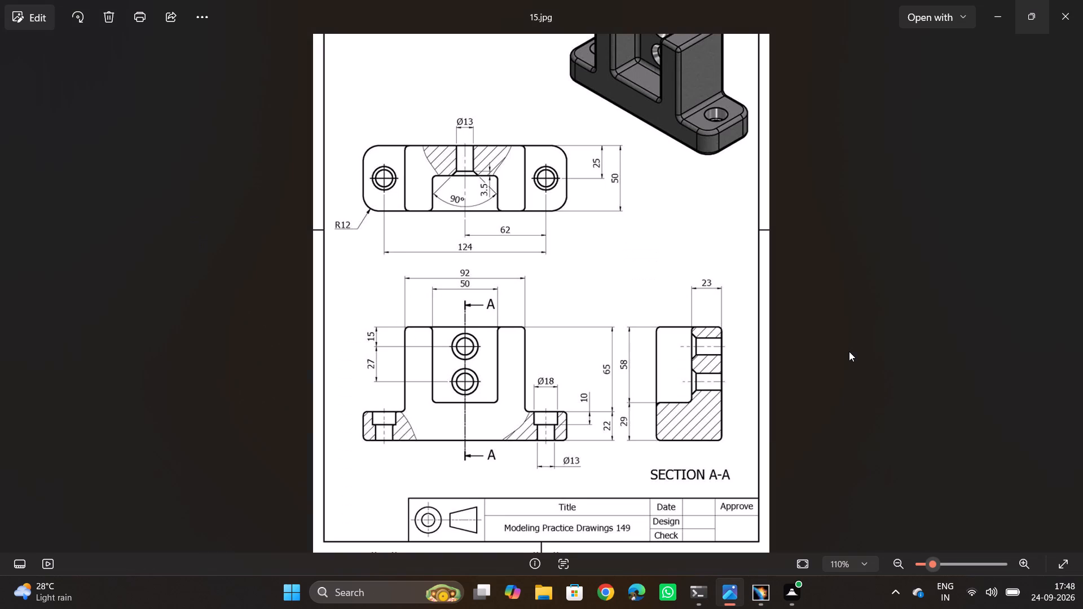
key(alt+Tab)
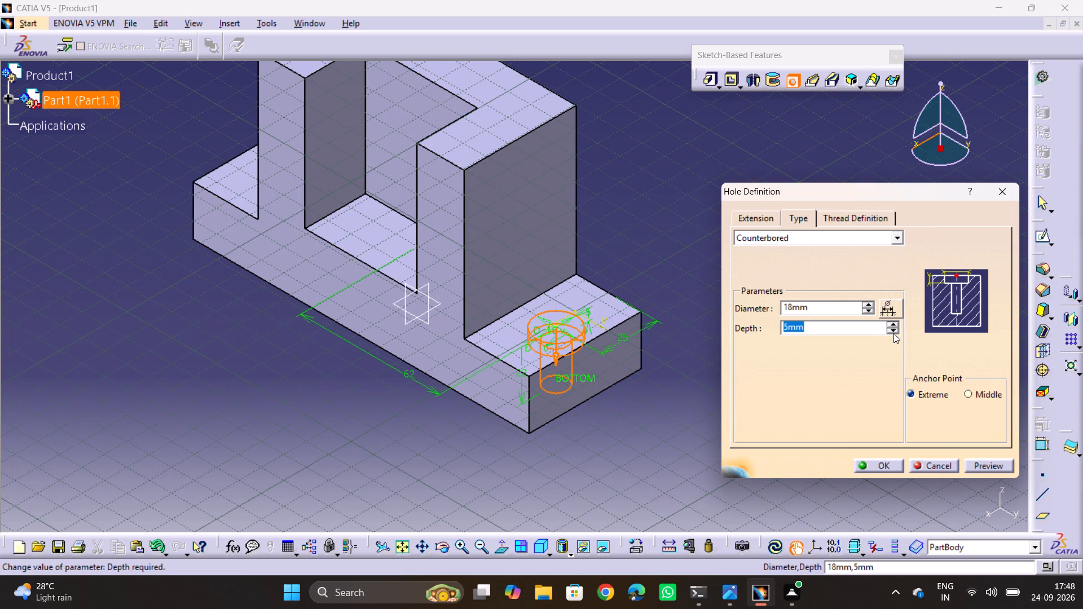
click(893, 333)
click(840, 336)
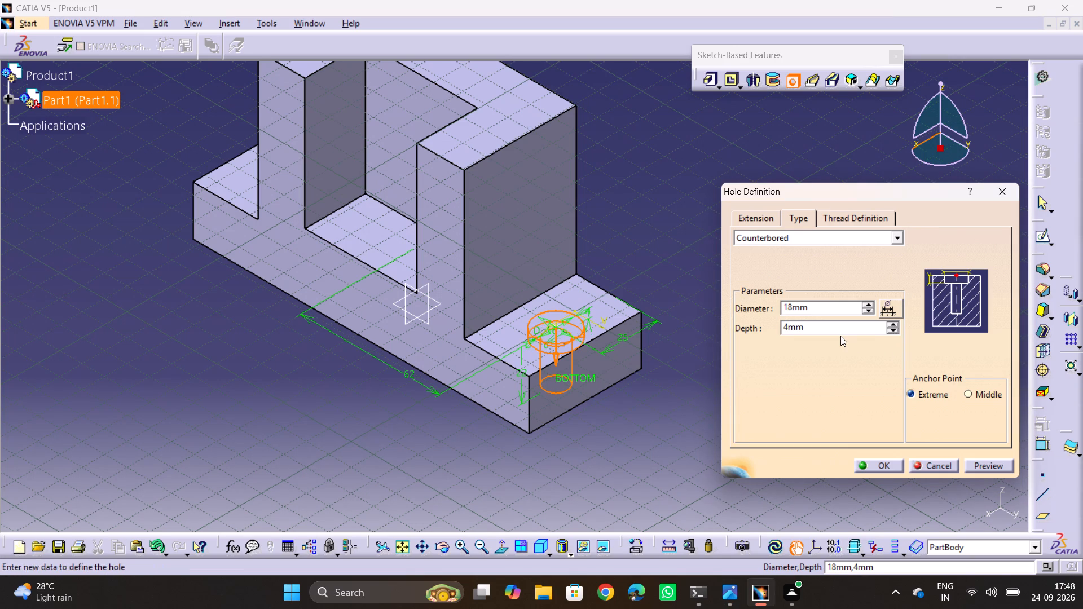
double_click(843, 330)
text(10)
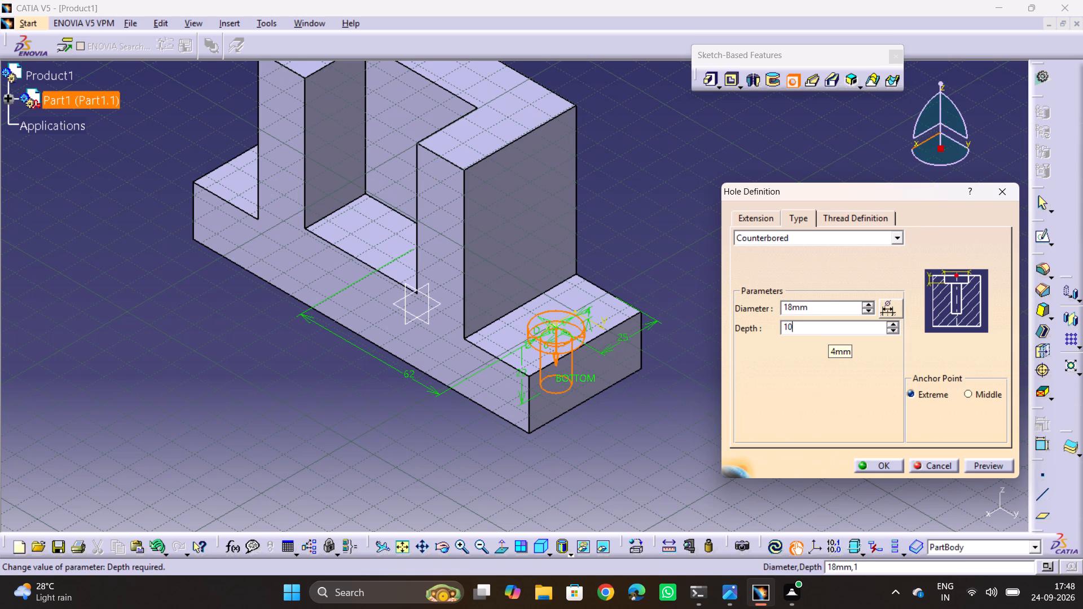
click(829, 372)
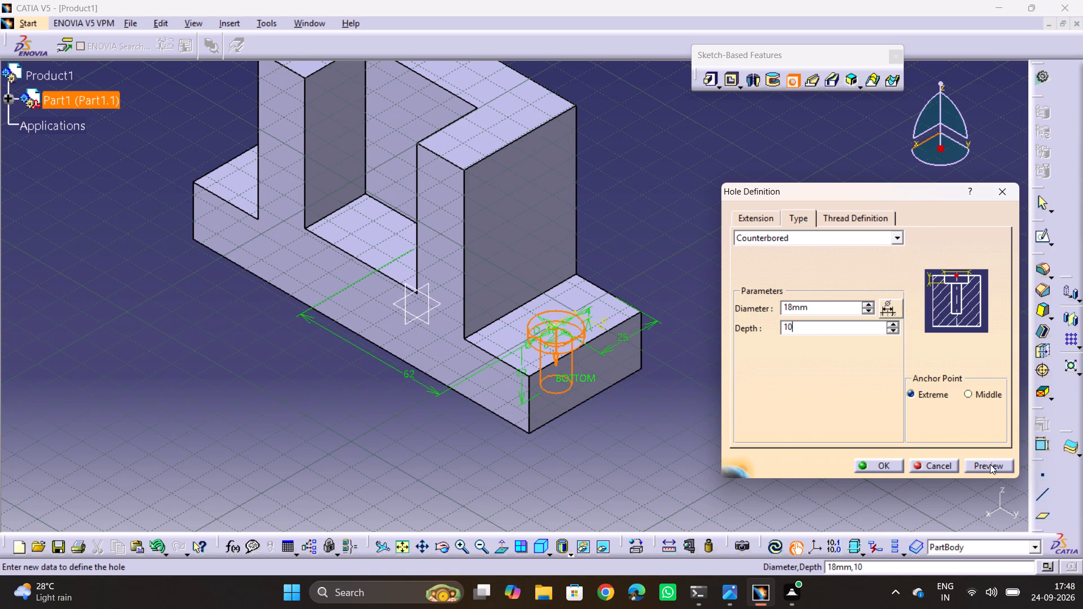
click(990, 464)
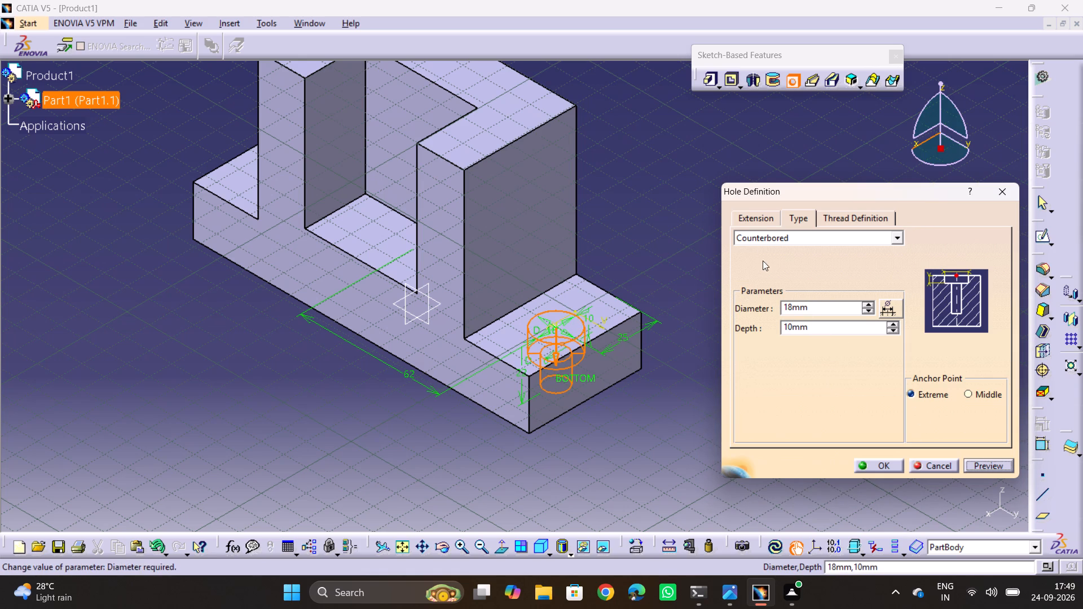
Set the counterbored hole's through diameter to 13 mm, checking the value against the drawing.
click(761, 220)
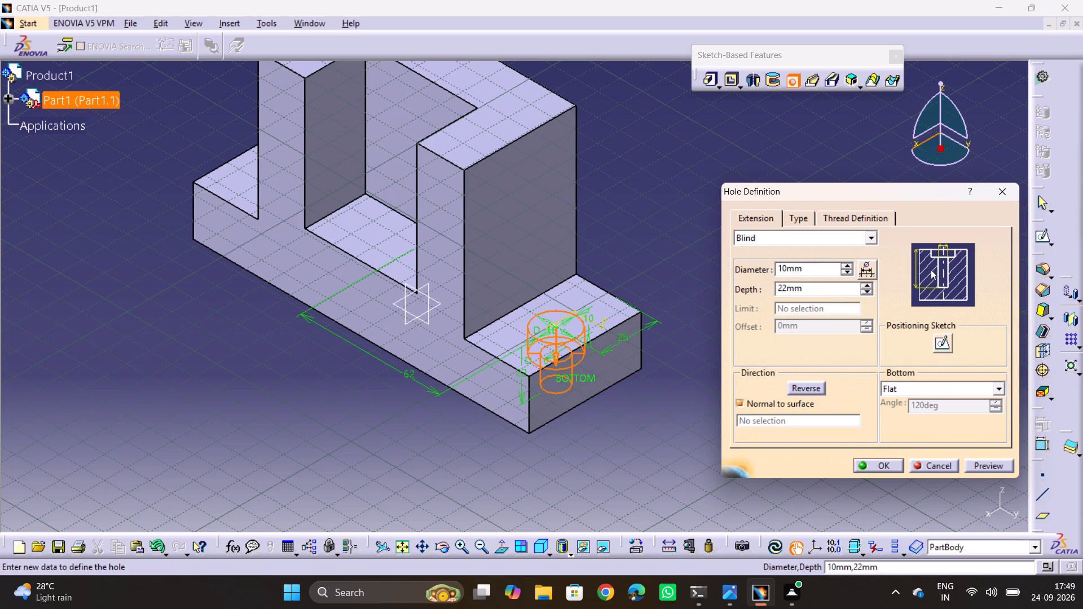
ctrl+middle_drag(941, 264, 953, 222)
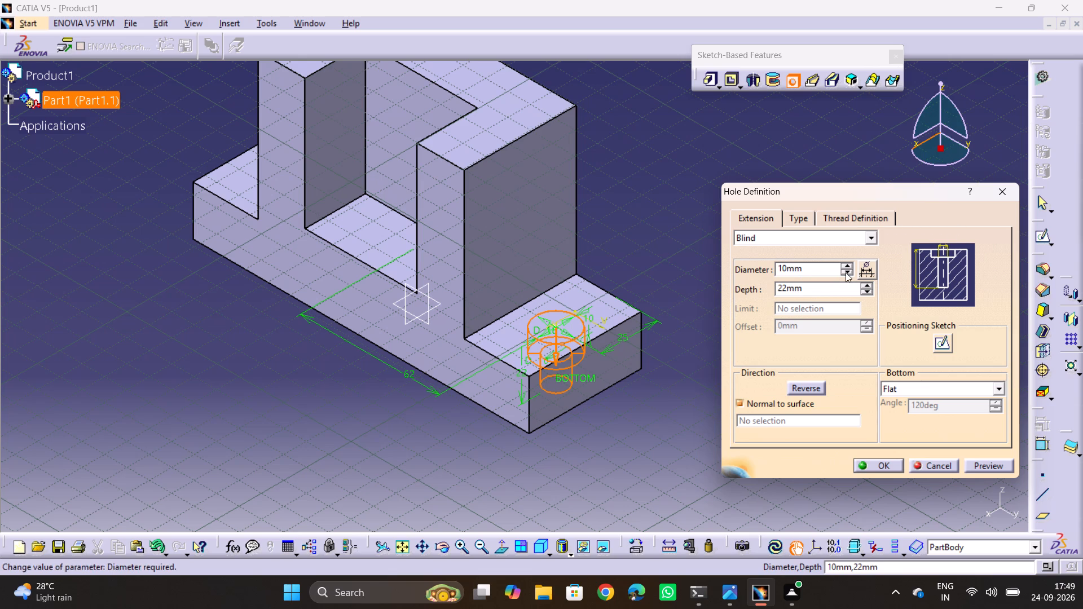
click(846, 272)
double_click(846, 272)
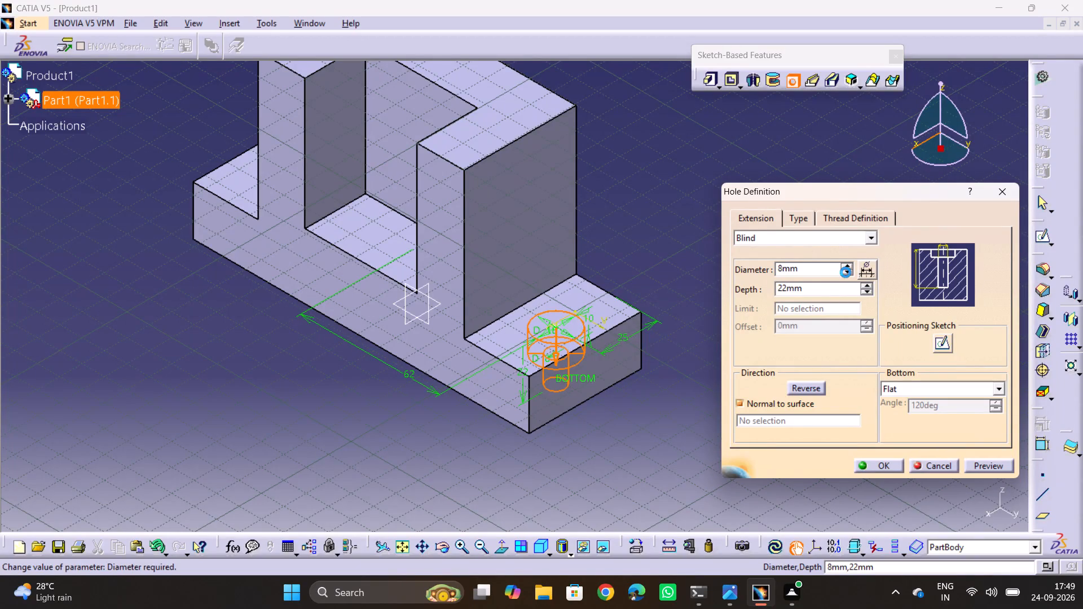
key(alt+Tab)
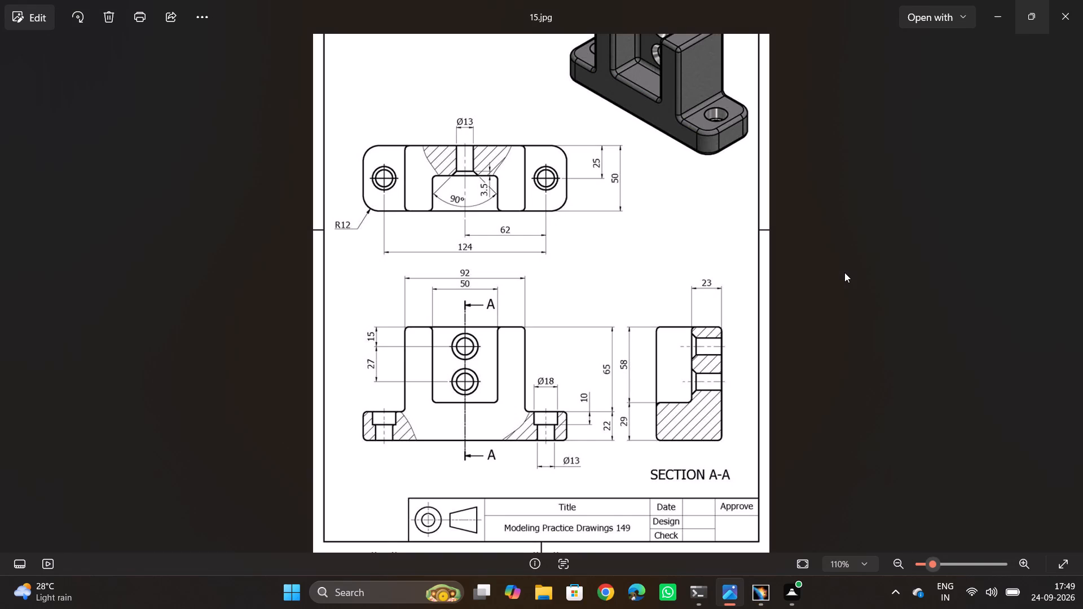
key(alt+Tab)
double_click(803, 272)
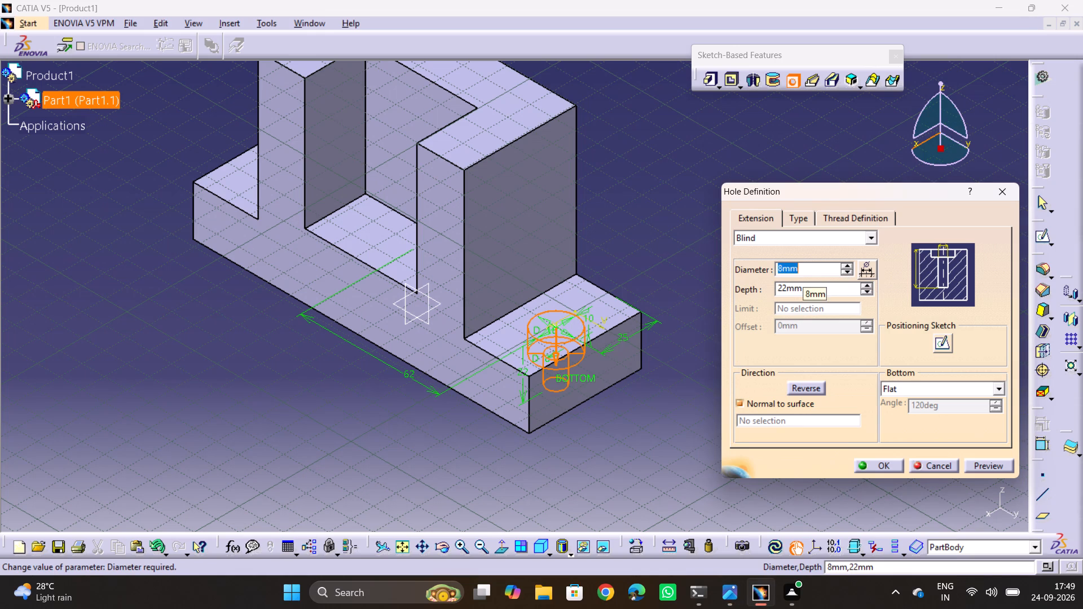
text(13)
click(807, 356)
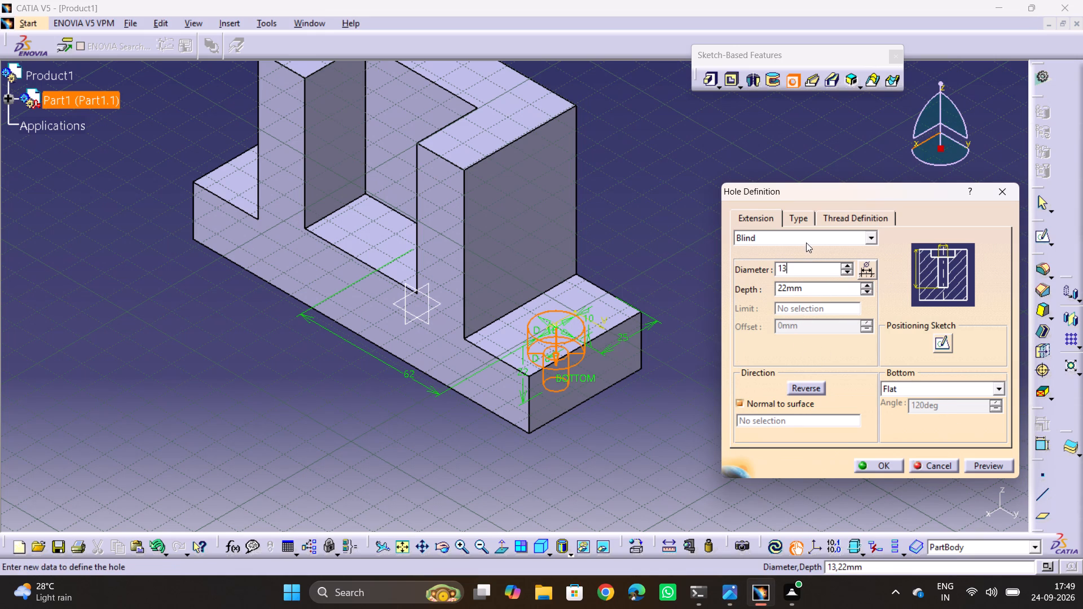
Set the hole's extension to Up To Next, preview it from above and below, and create the counterbored hole.
click(818, 234)
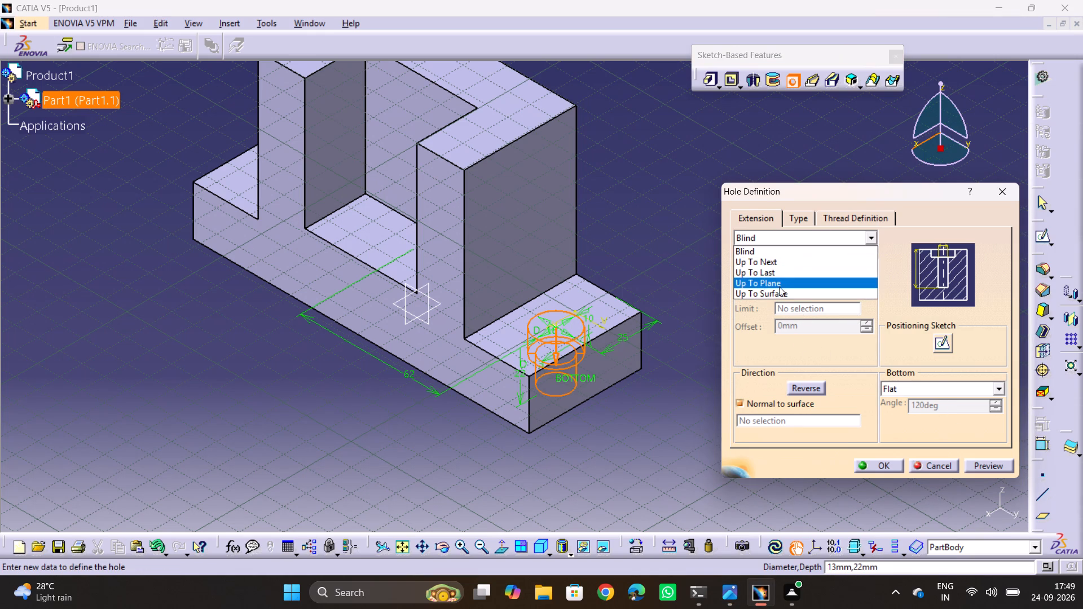
click(778, 275)
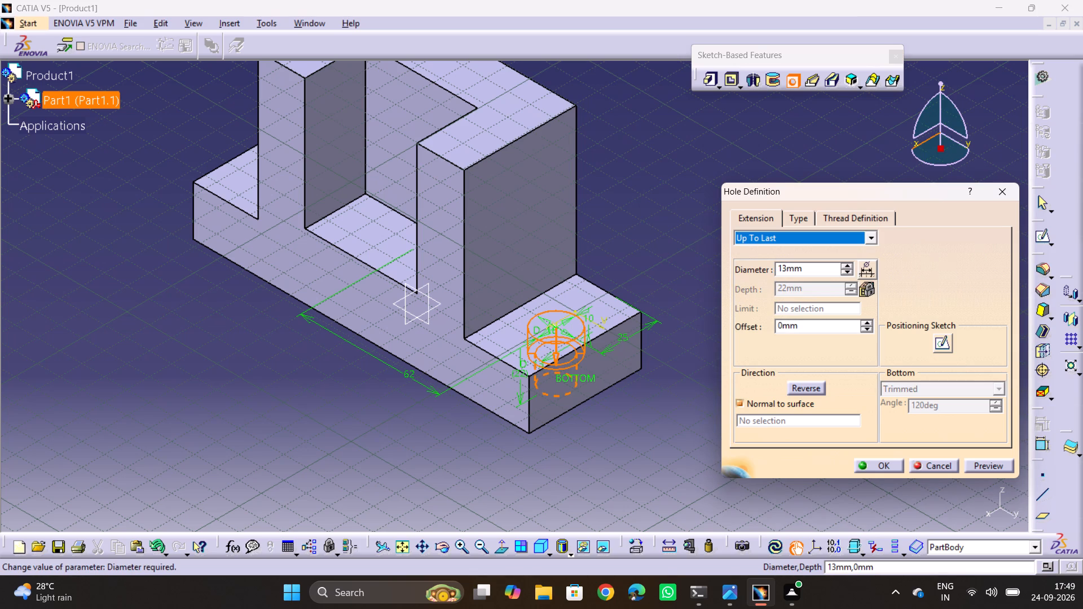
click(798, 239)
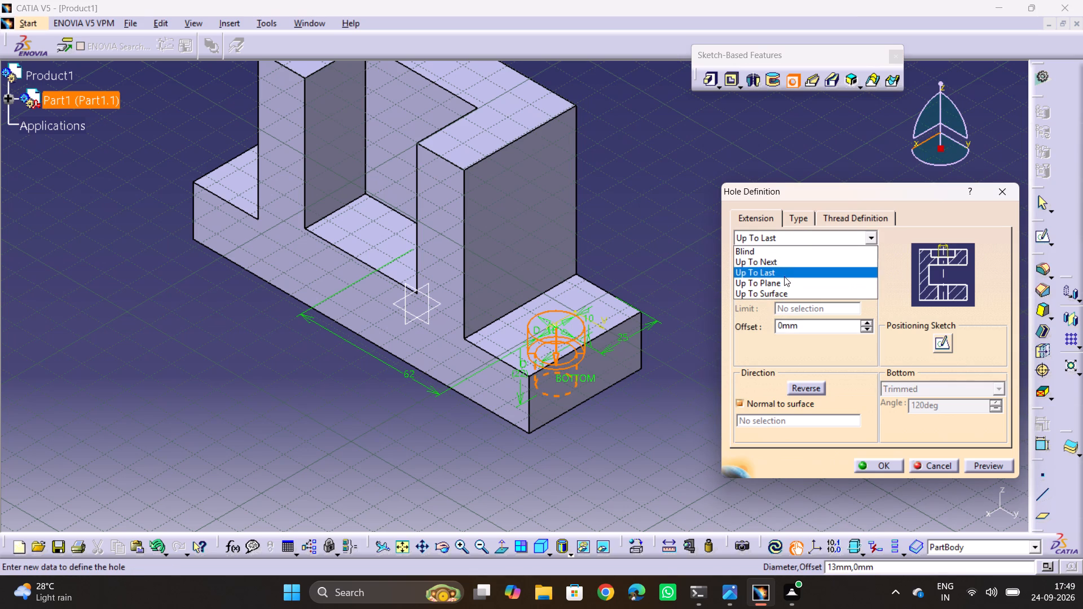
click(772, 266)
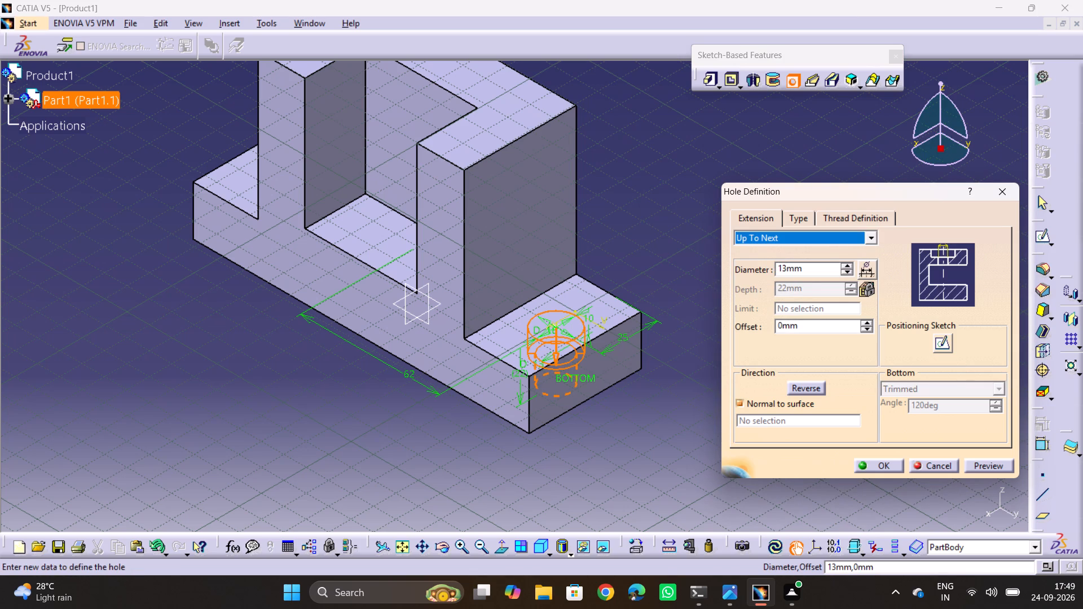
click(983, 464)
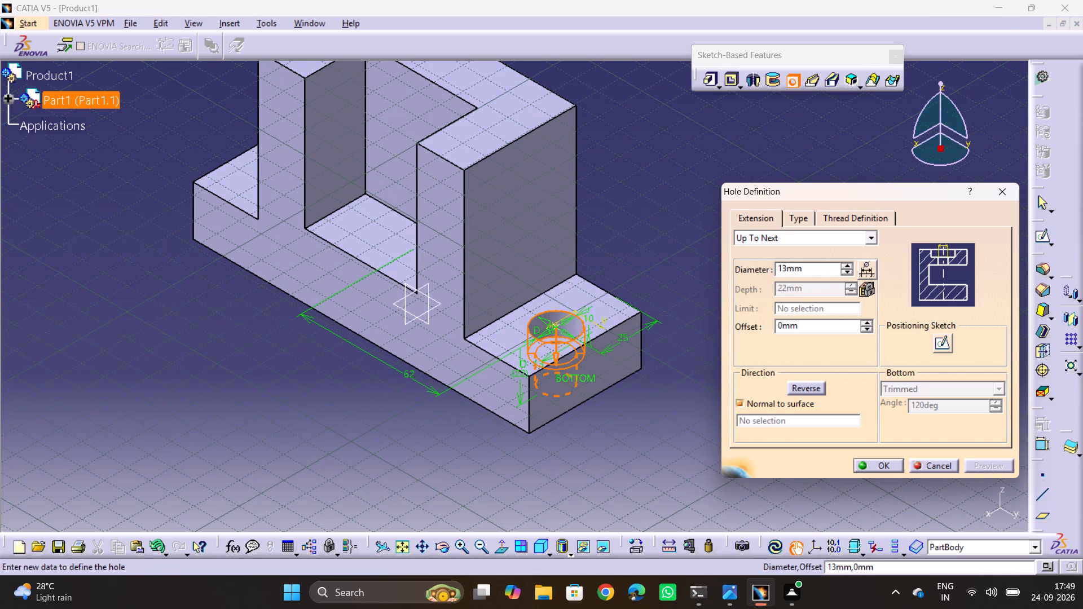
middle_drag(498, 423, 484, 95)
double_click(496, 422)
drag(485, 350, 482, 175)
drag(482, 118, 484, 95)
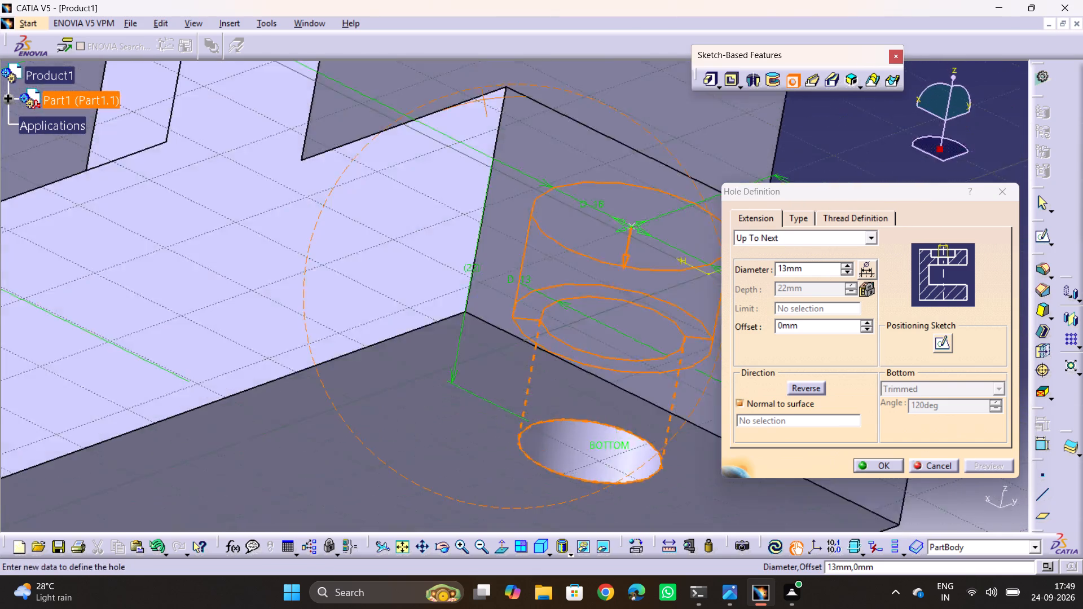
drag(484, 95, 489, 87)
middle_drag(484, 95, 471, 267)
drag(490, 94, 471, 267)
click(471, 267)
ctrl+middle_drag(525, 254, 543, 342)
key(alt+Tab)
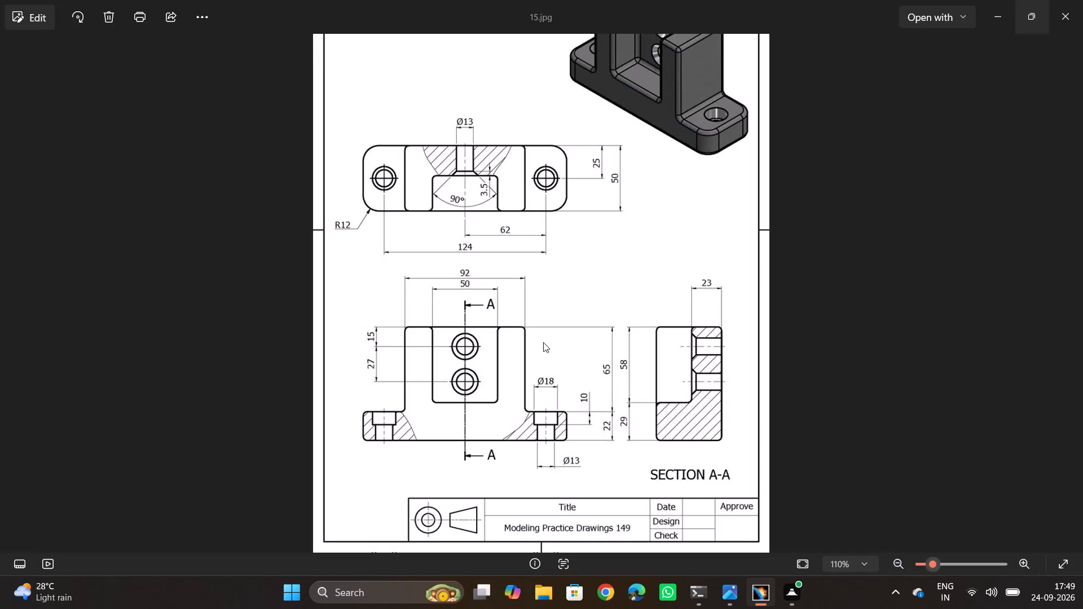
key(alt+Tab)
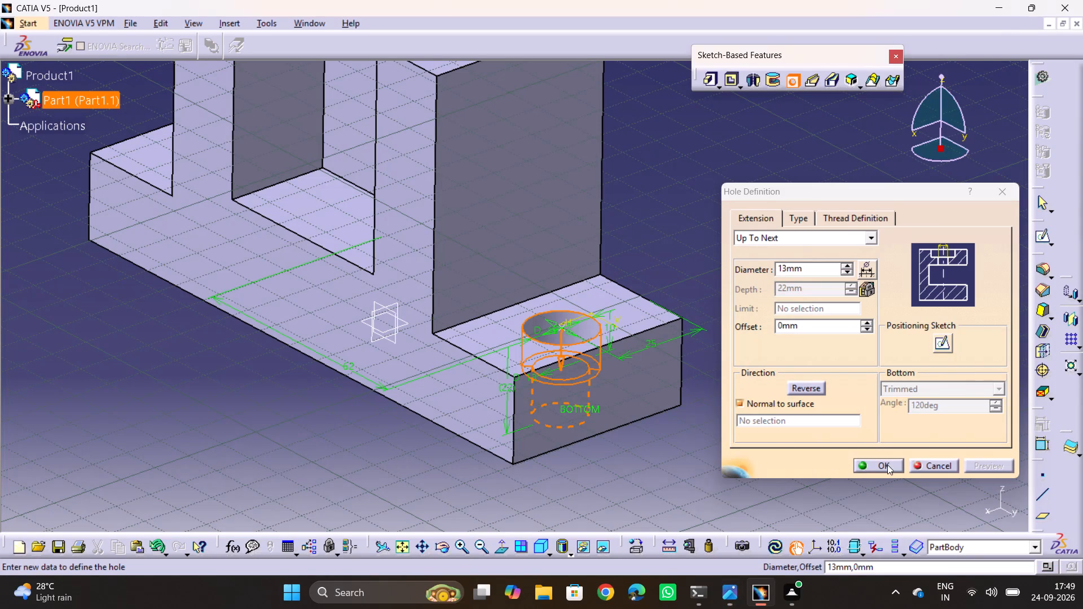
click(887, 465)
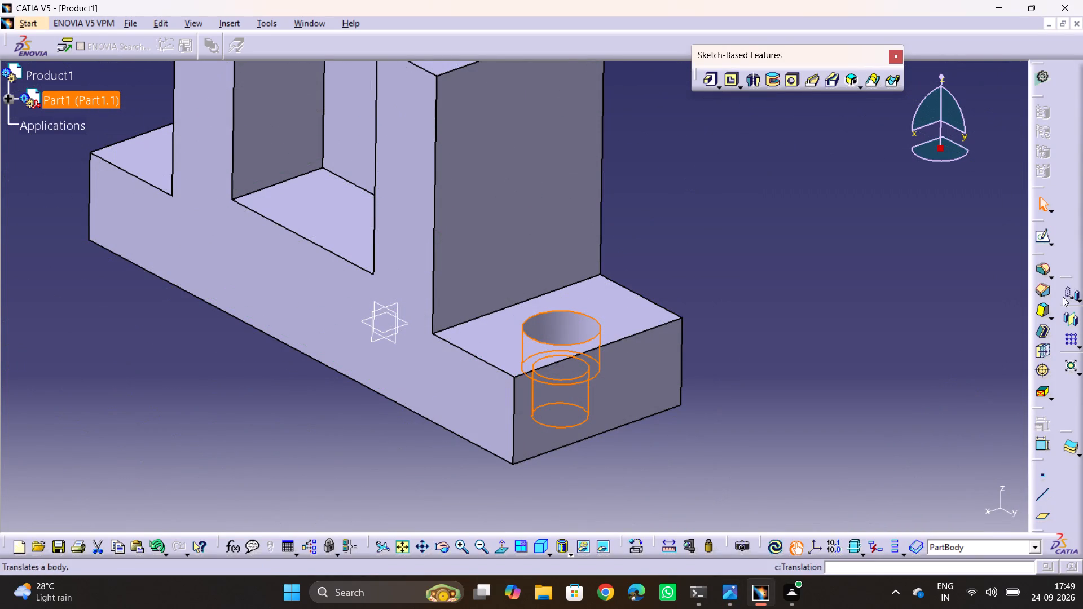
Mirror the counterbored hole about the zx plane onto the opposite base flange.
click(1066, 313)
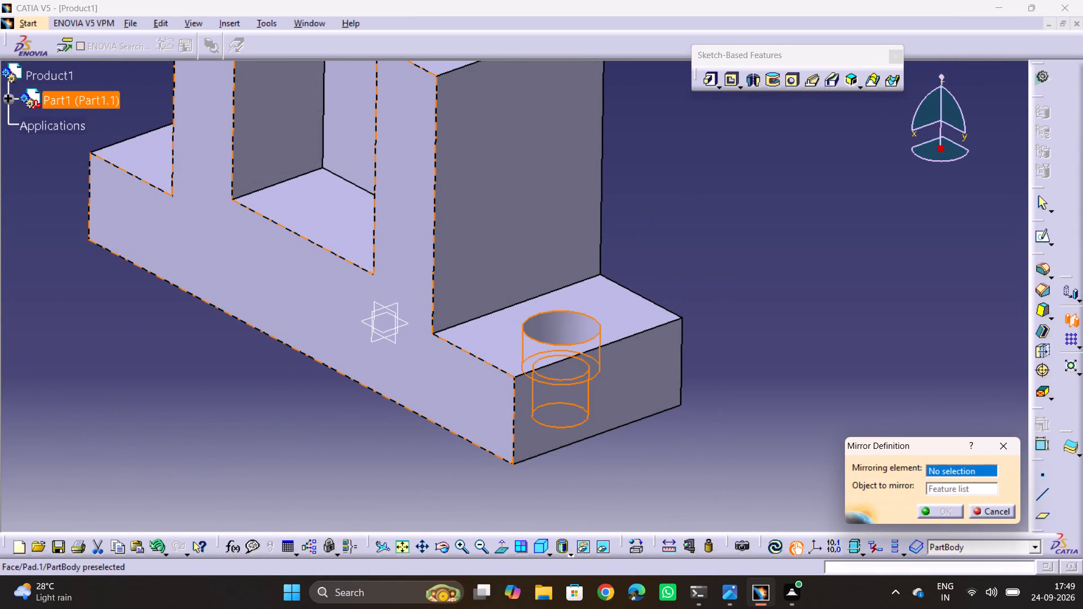
click(373, 343)
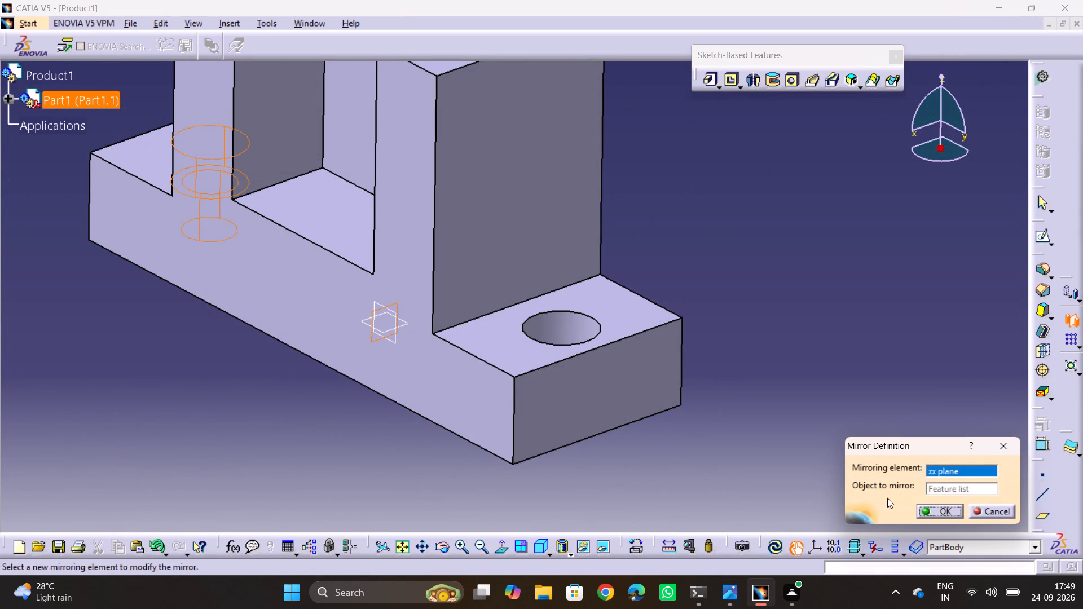
click(925, 510)
click(779, 339)
ctrl+middle_drag(374, 279, 391, 333)
middle_drag(326, 337, 416, 411)
drag(326, 337, 416, 411)
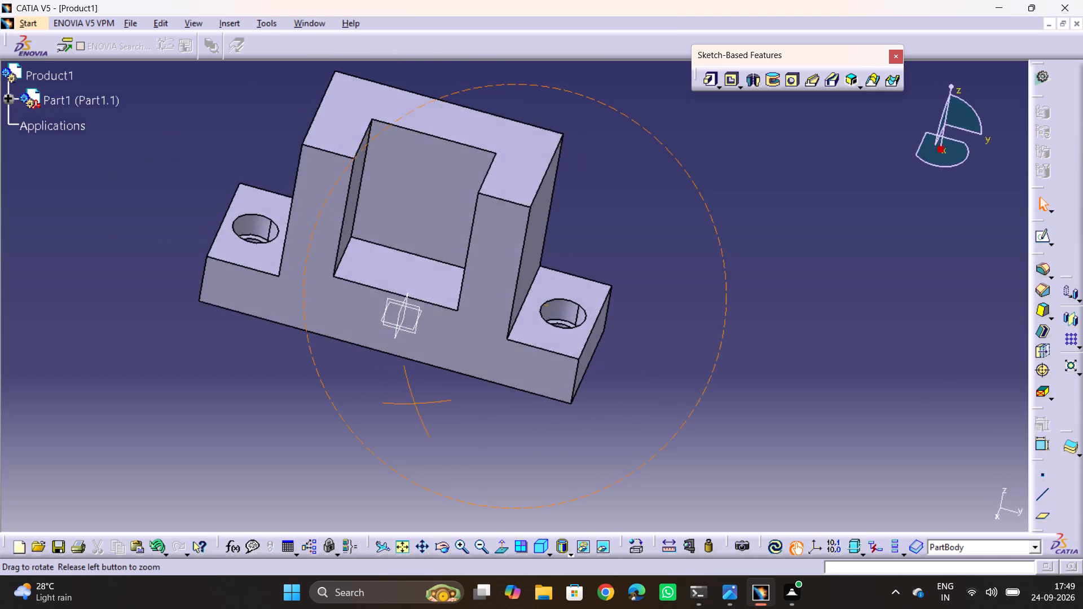
drag(416, 411, 412, 458)
middle_drag(416, 411, 411, 461)
Open the base pad's profile sketch and set the horizontal dimension from the centre axis to the base's outer end to 80 mm.
key(alt+Tab)
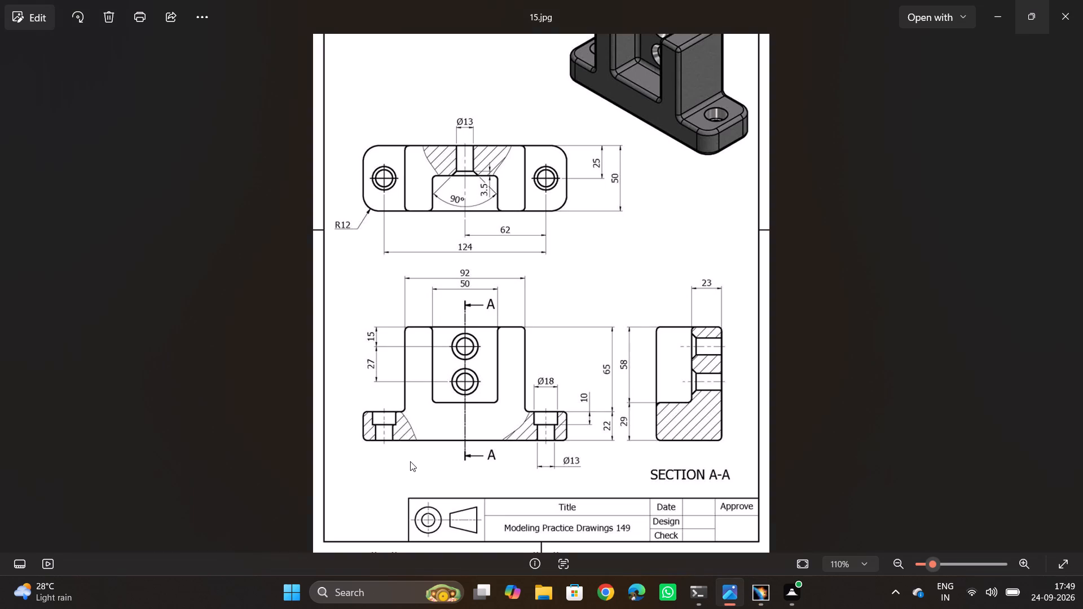
key(alt+Tab)
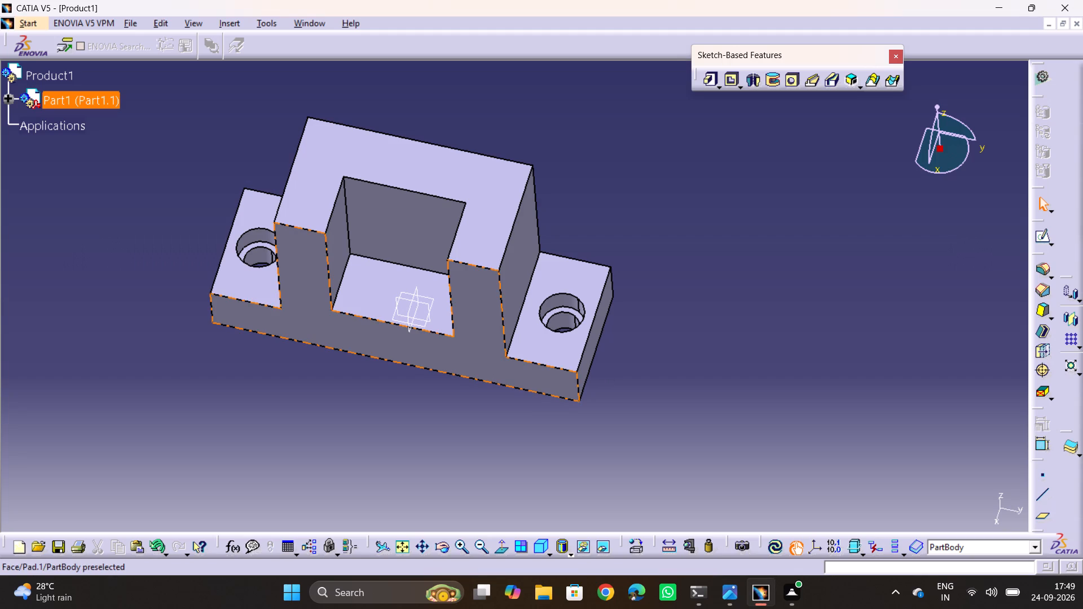
double_click(535, 375)
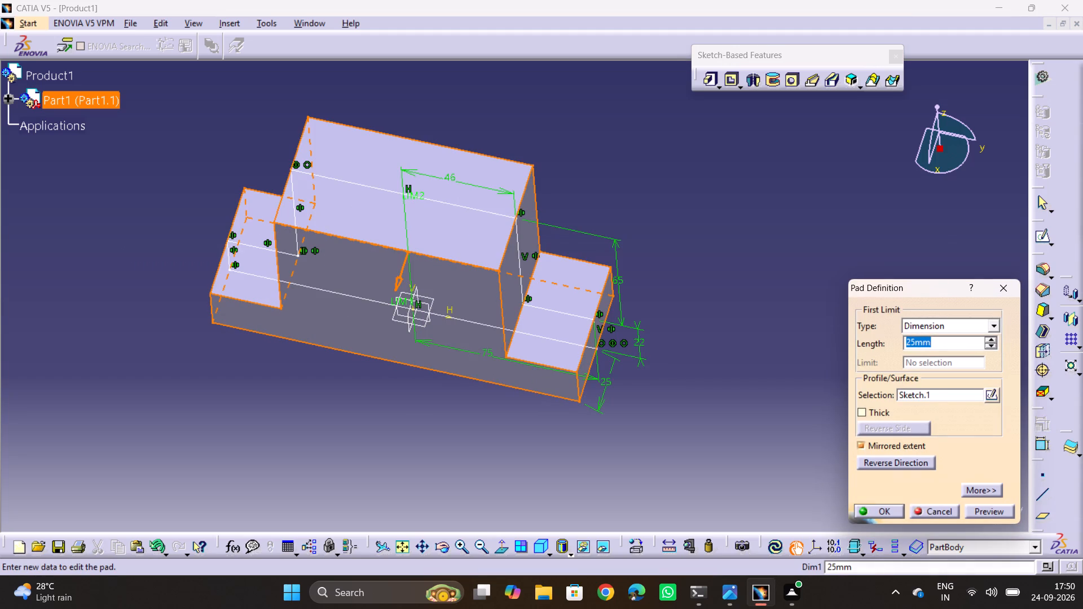
click(987, 398)
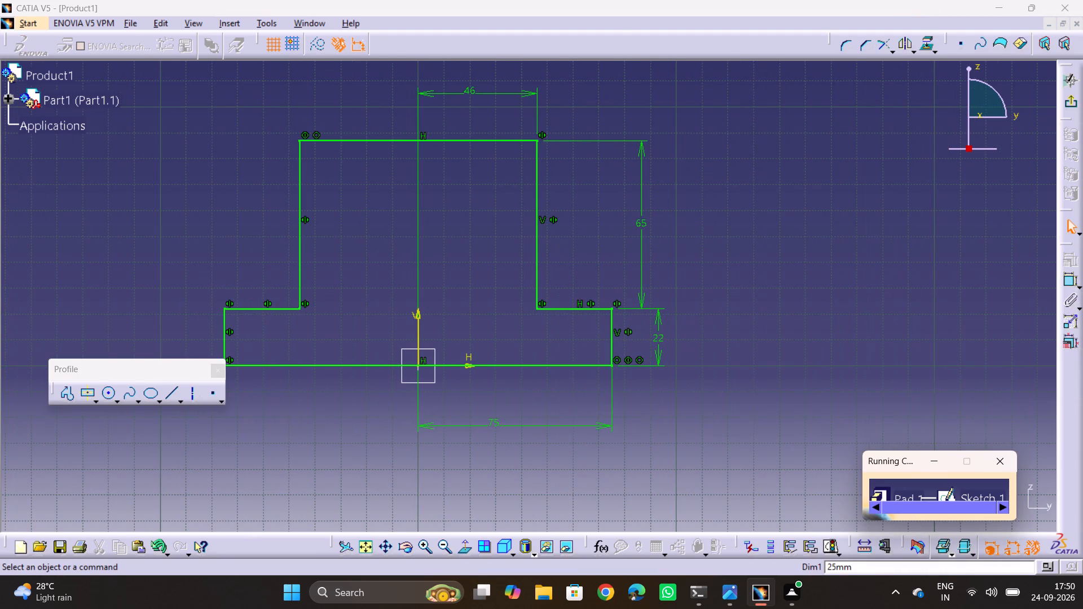
click(495, 425)
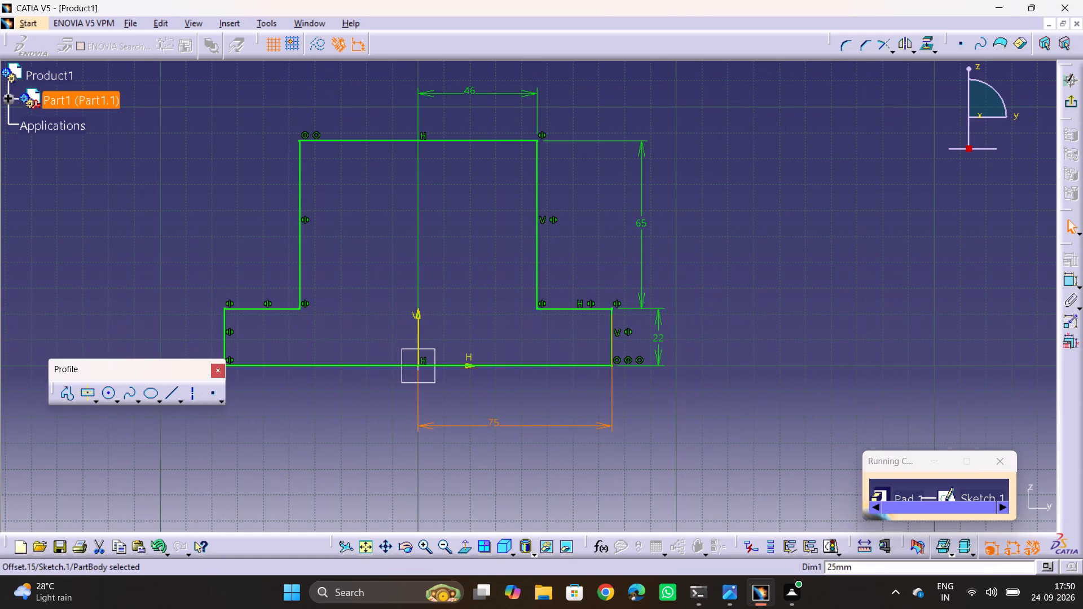
click(495, 425)
text(810)
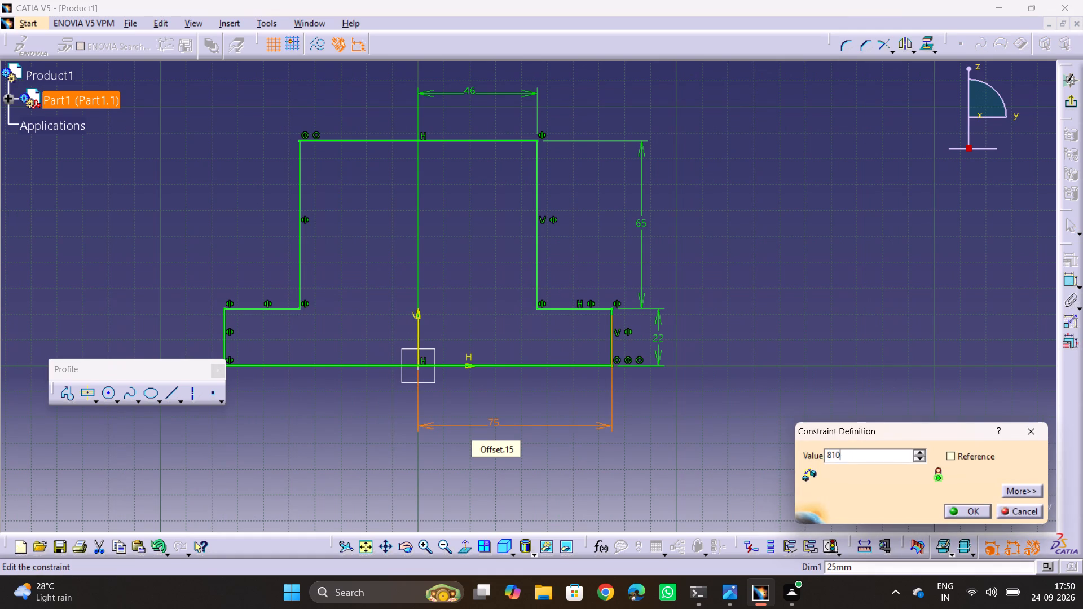
key(BackSpace)
key(BackSpace)
key(0)
key(Return)
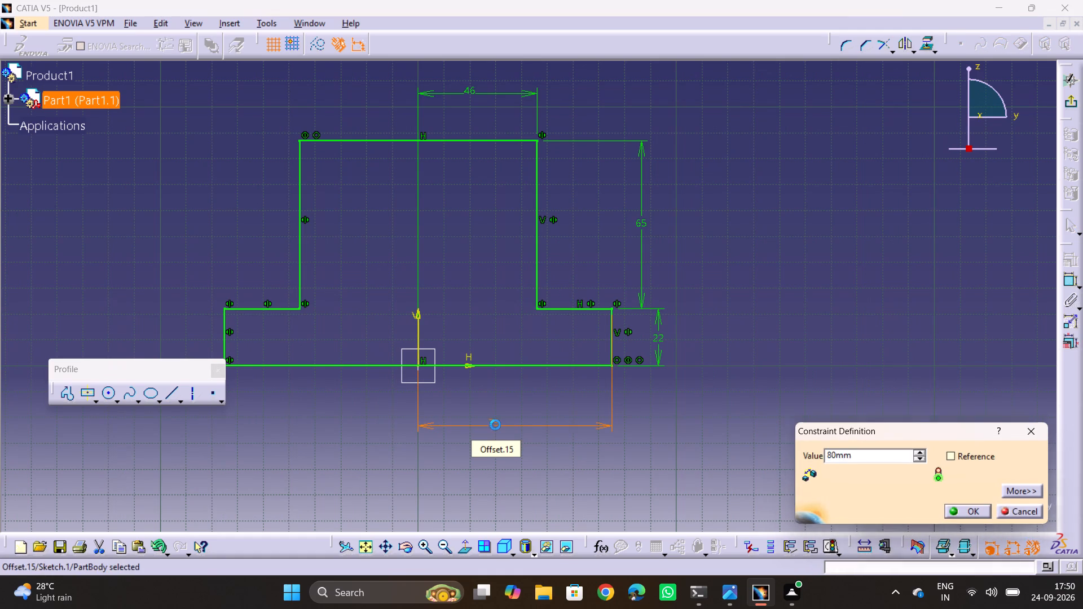
click(945, 186)
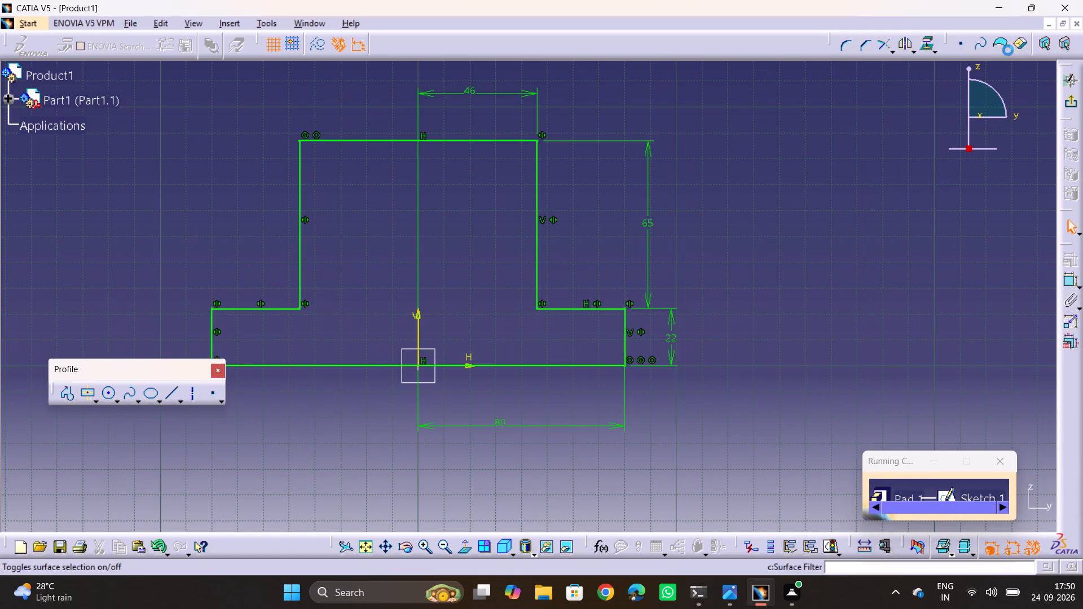
Exit the profile sketch, preview and accept the modified pad, and update the part.
click(1073, 100)
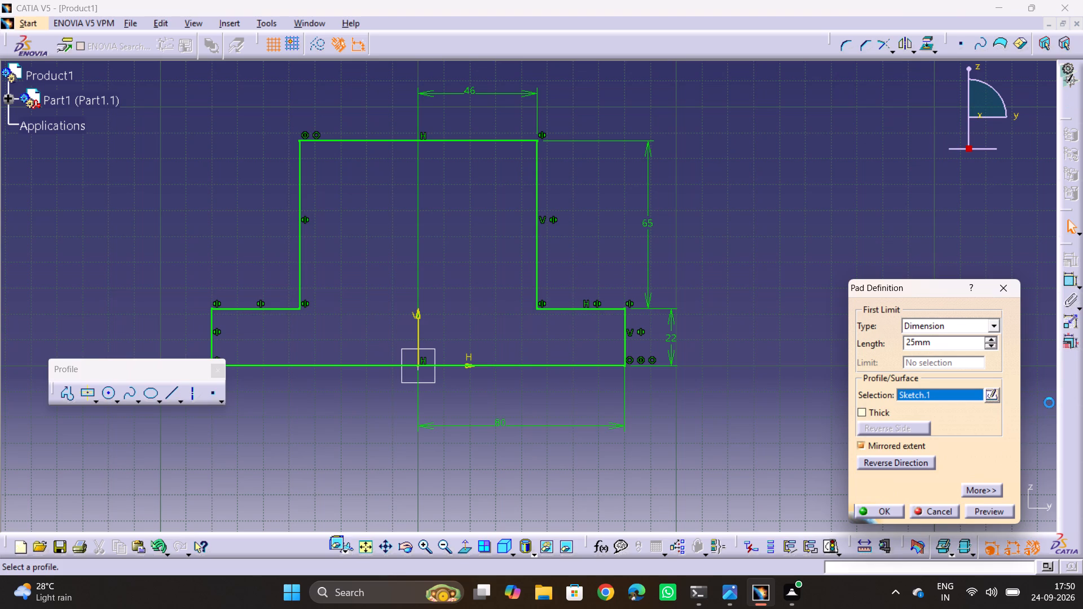
click(992, 511)
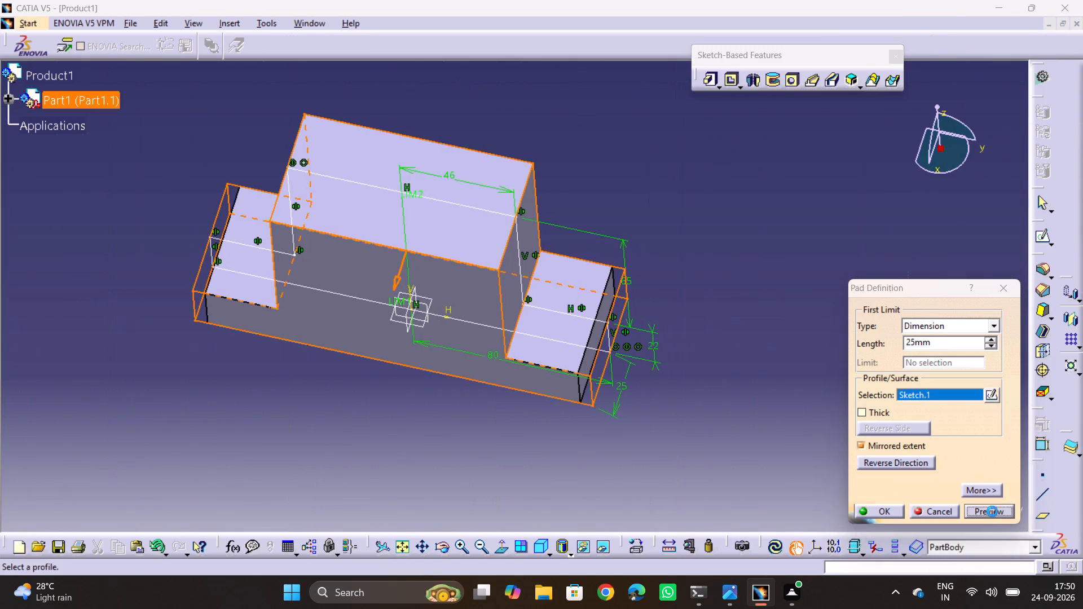
click(897, 513)
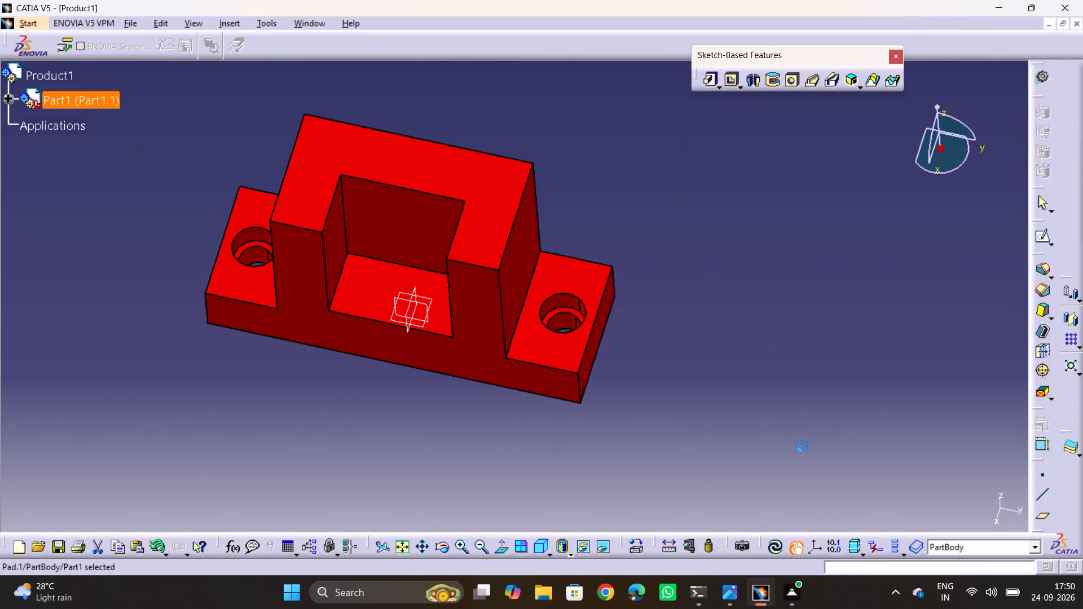
click(765, 418)
click(778, 544)
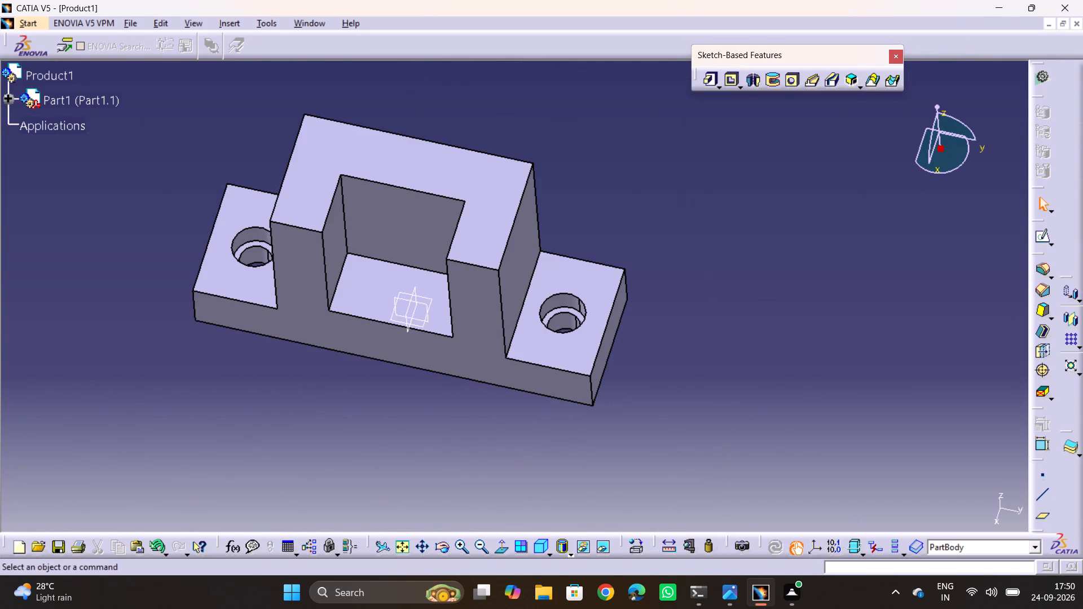
Examine the part and compare it with the drawing's views for the base flange corner radius.
middle_drag(694, 374, 738, 350)
click(740, 351)
middle_drag(413, 390, 423, 373)
drag(413, 390, 423, 375)
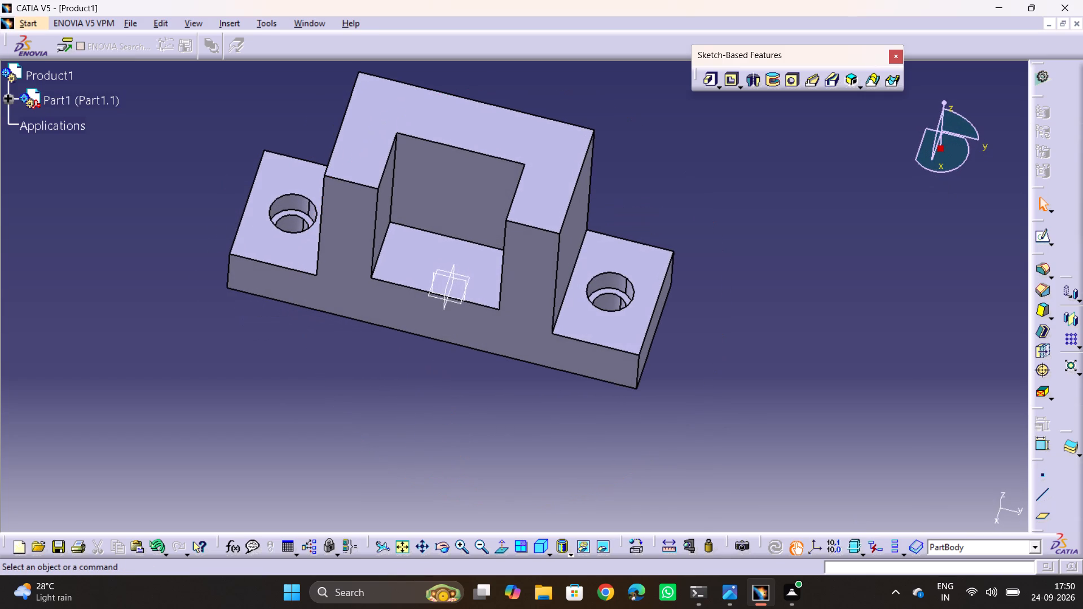
key(alt+Tab)
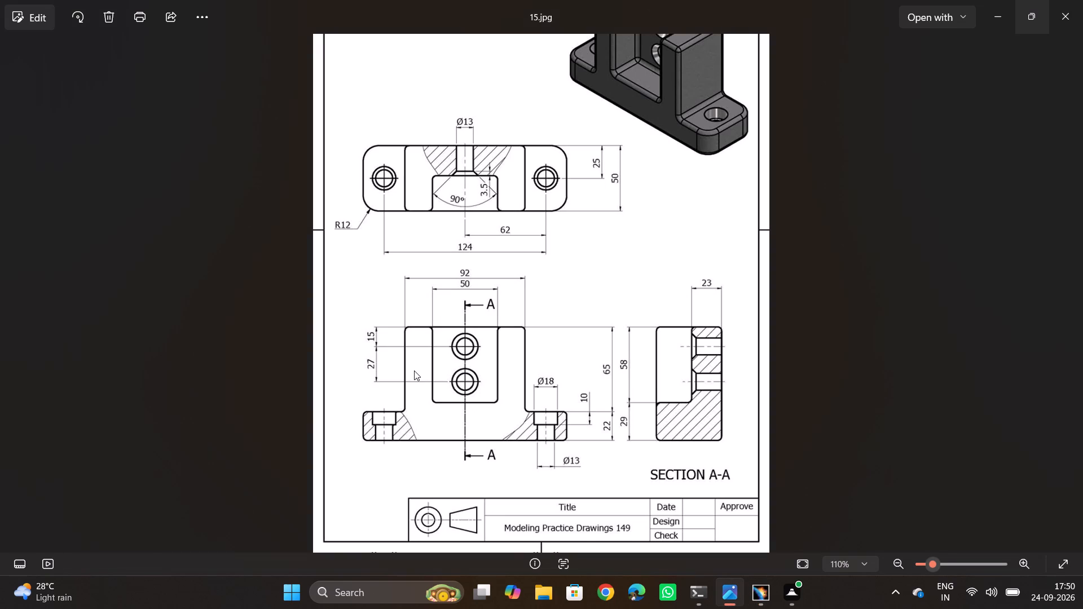
key(alt+Tab)
key(alt+Tab)
key(alt+Tab)
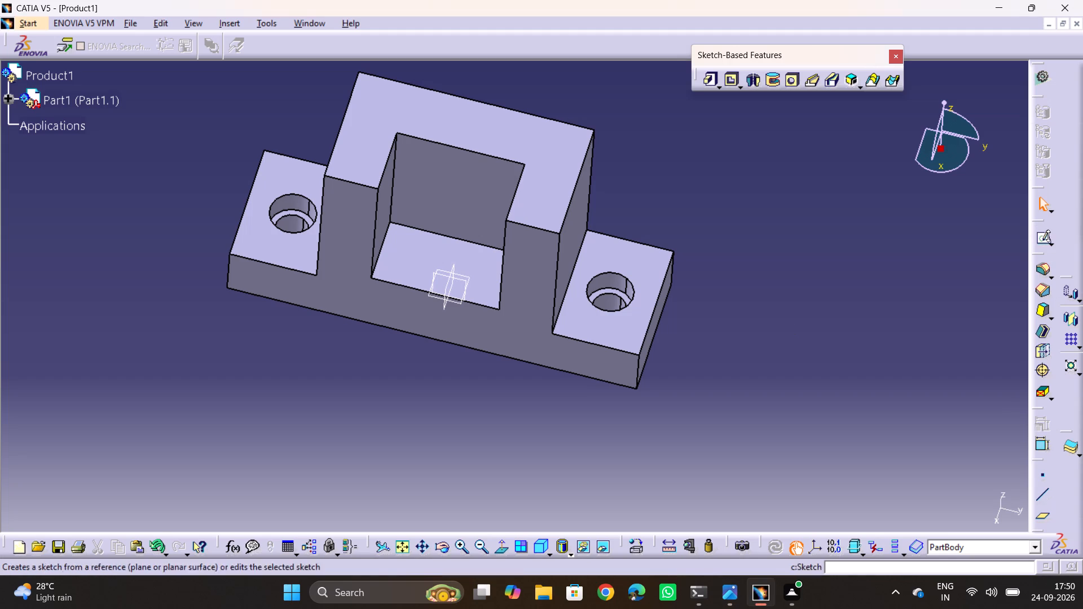
Apply a 12 mm edge fillet to the four vertical outer corner edges of the base flanges.
click(1041, 268)
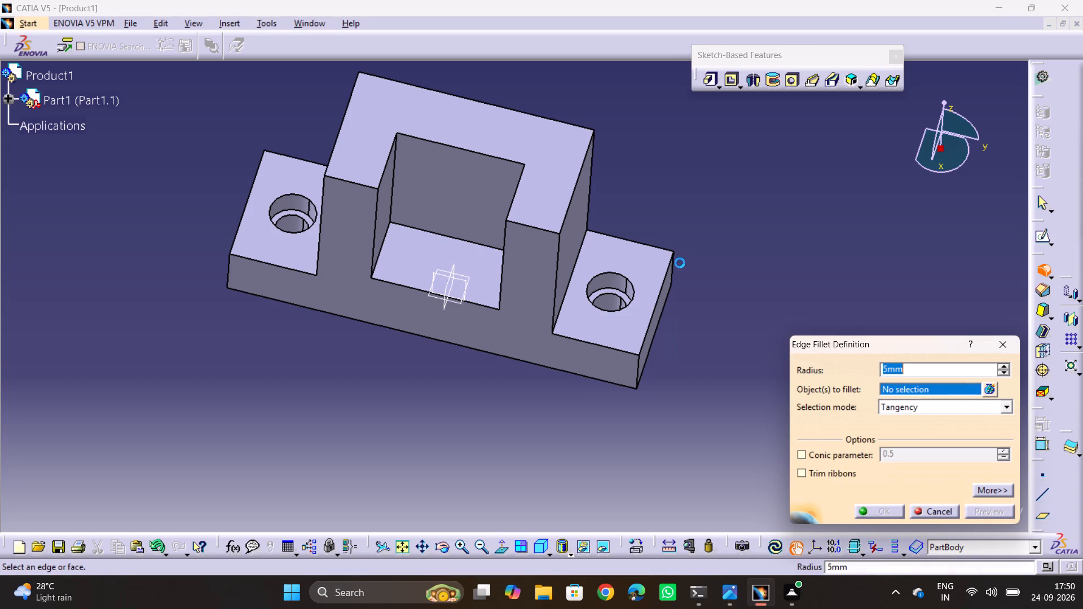
click(675, 268)
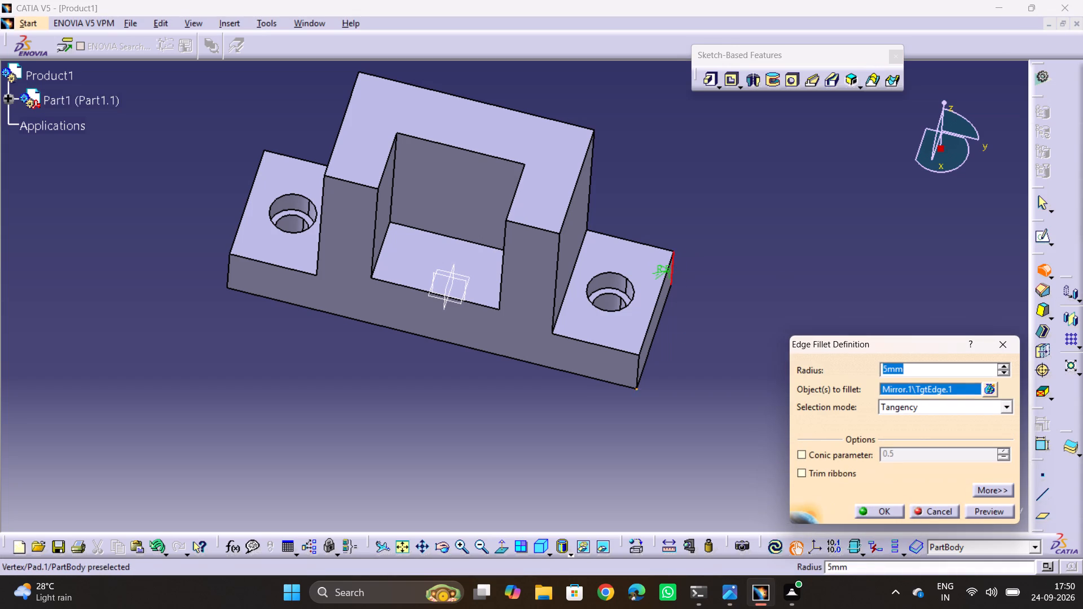
click(638, 383)
click(228, 272)
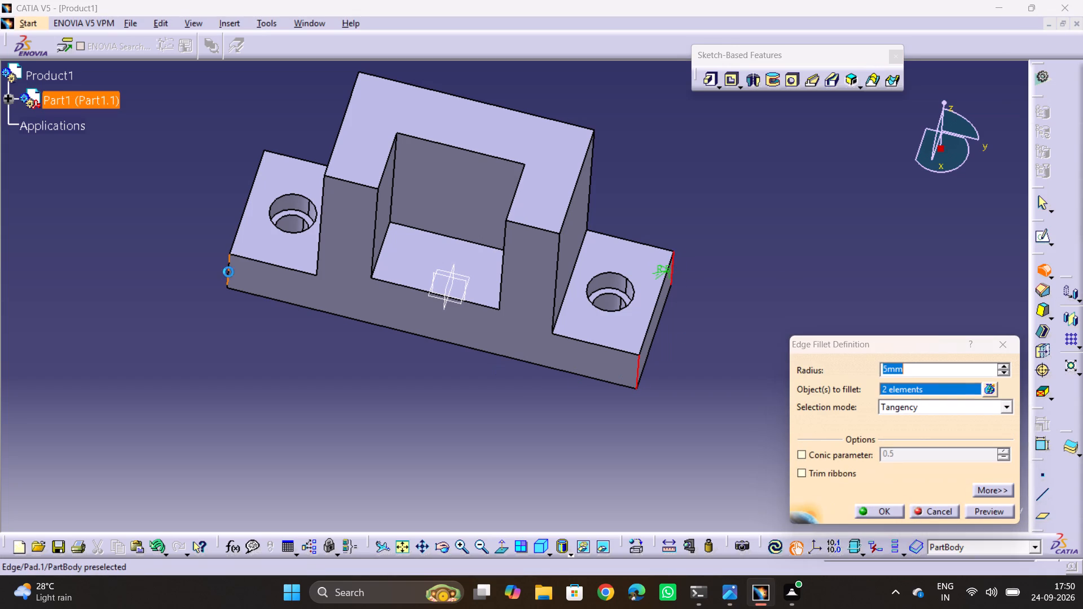
scroll(284, 214, down, 1)
middle_drag(284, 214, 415, 410)
drag(284, 214, 419, 410)
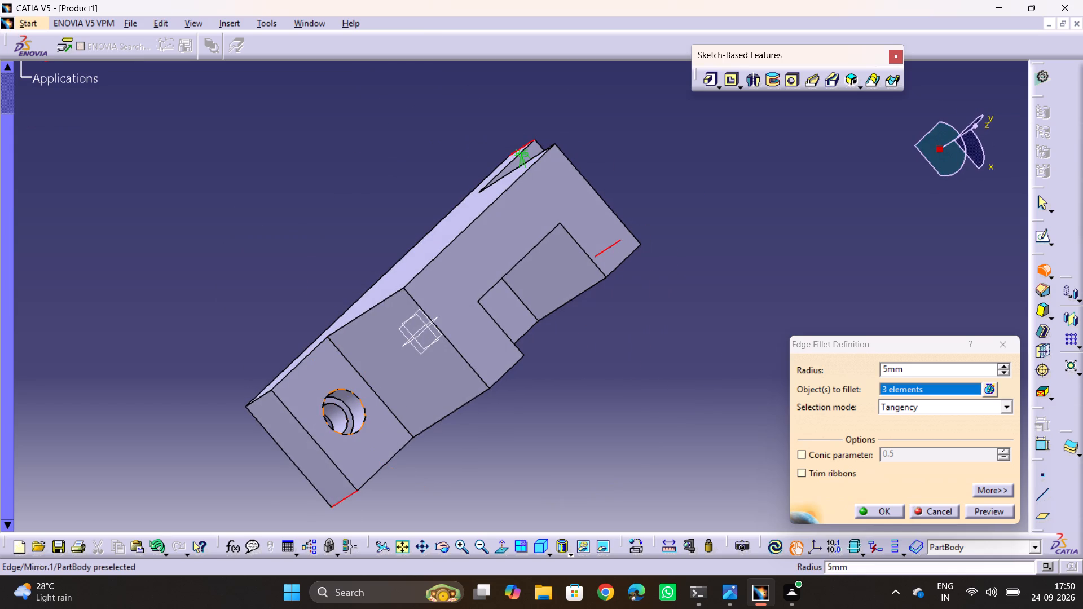
click(263, 397)
scroll(521, 444, down, 1)
middle_drag(513, 446, 367, 293)
drag(513, 446, 367, 293)
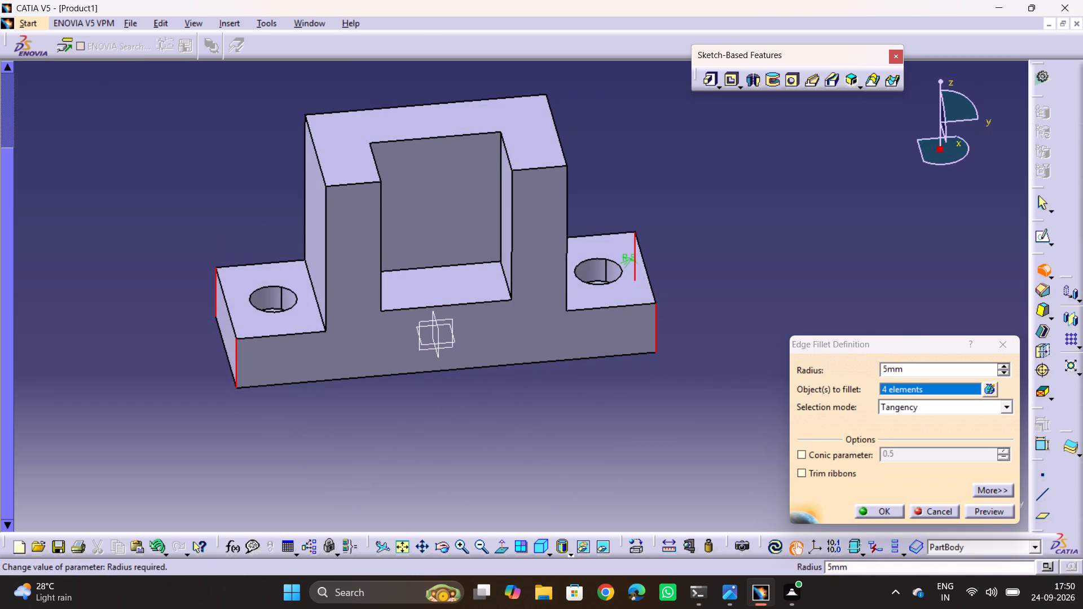
click(940, 370)
click(940, 370)
text(12)
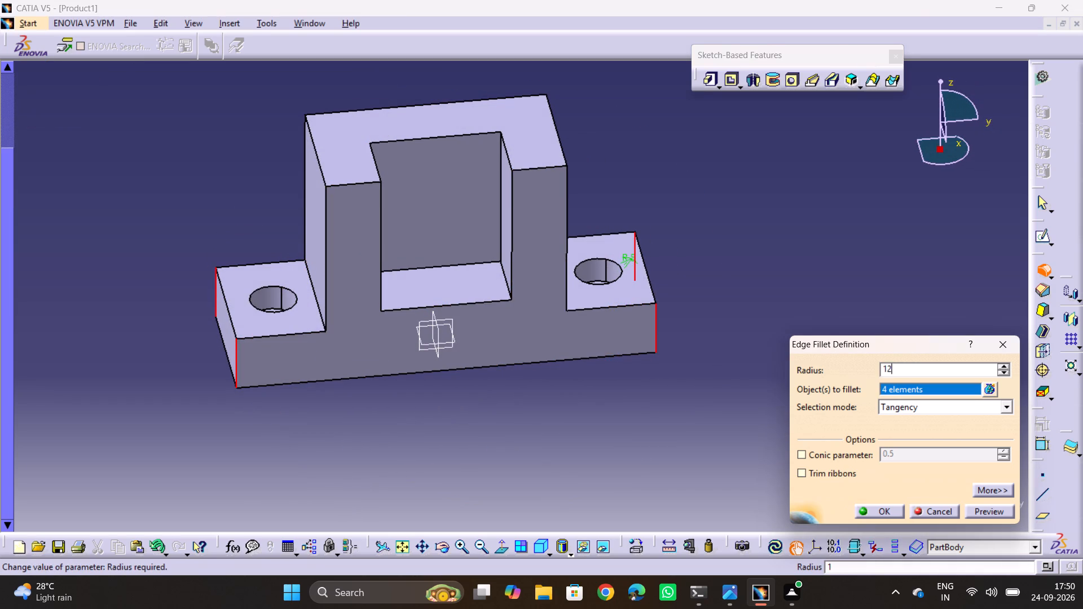
key(Return)
click(899, 373)
Check the drawing, start a hole on the recess's back face and set its type to Countersunk.
key(alt+Tab)
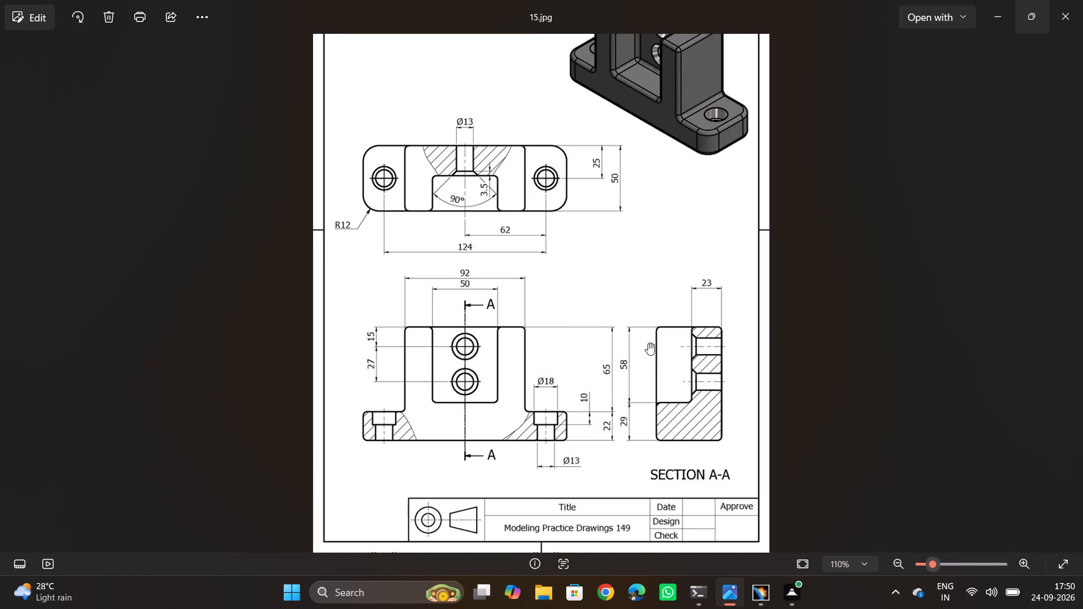
key(alt+Tab)
click(442, 174)
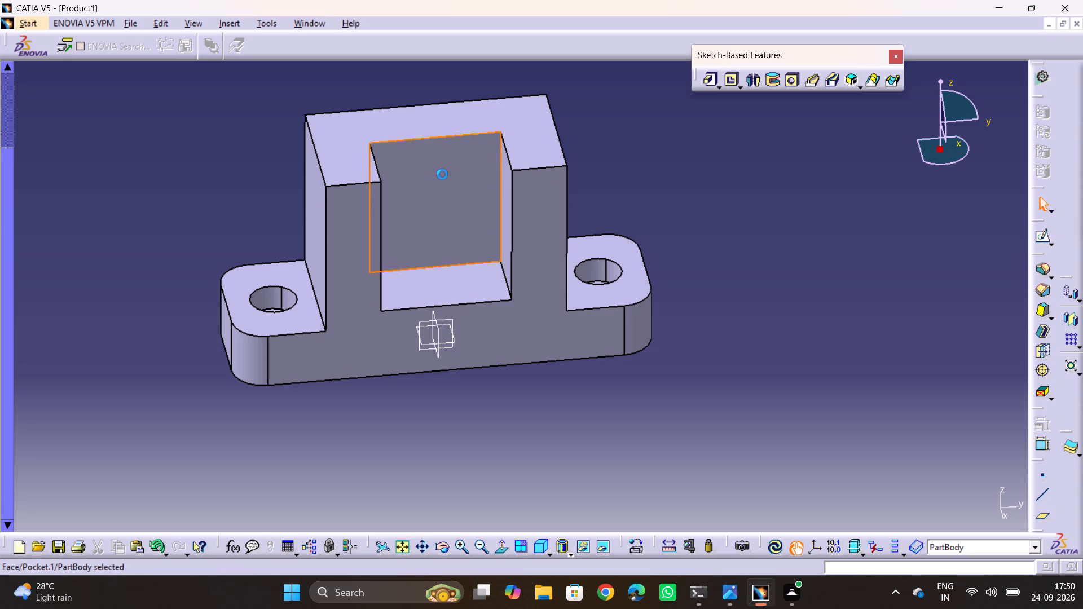
click(795, 80)
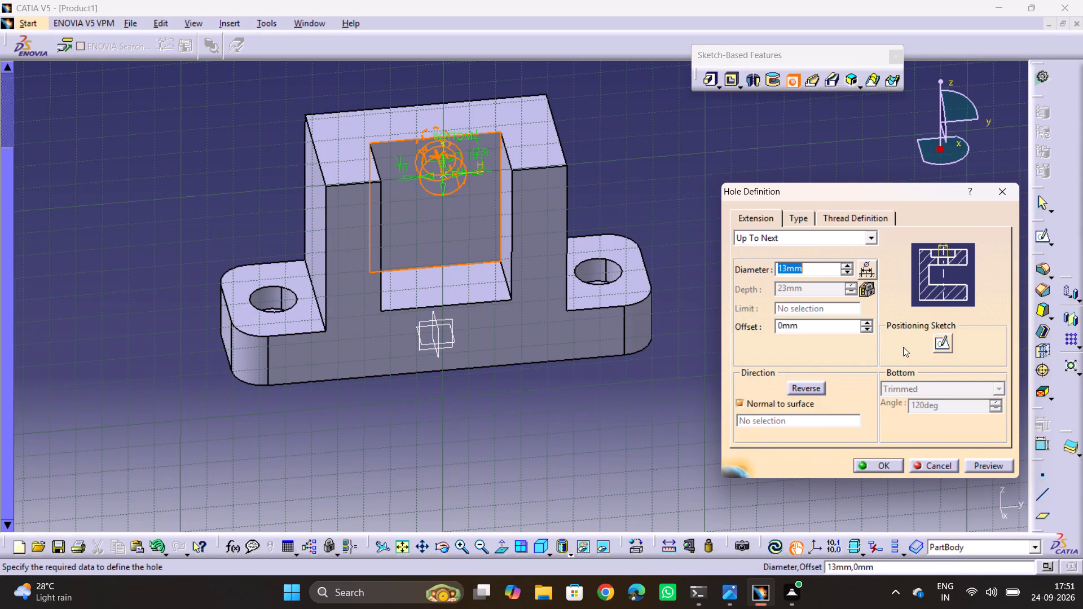
click(799, 222)
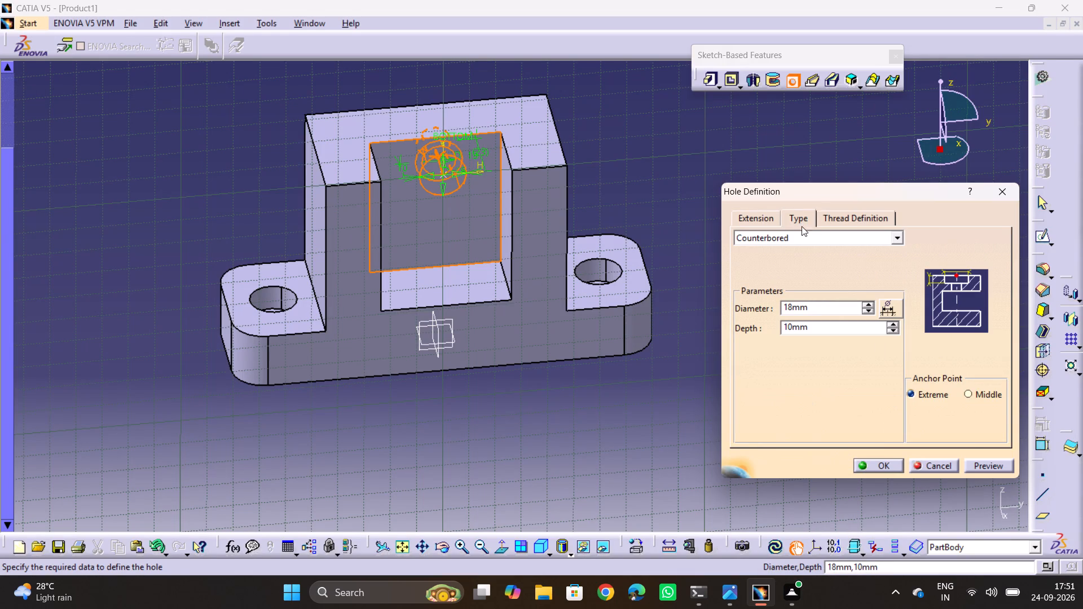
click(804, 240)
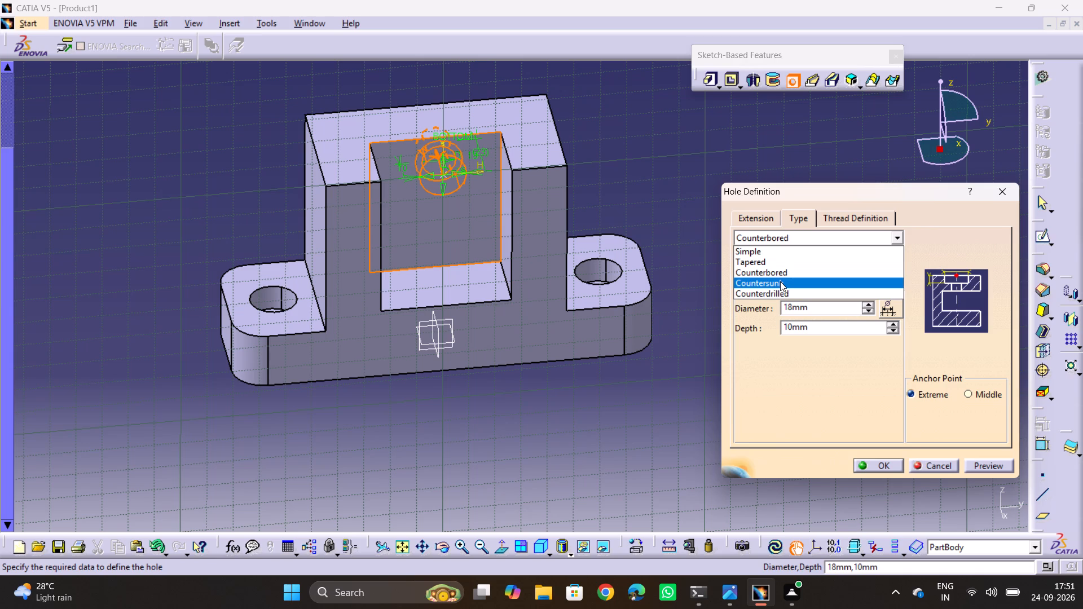
click(780, 281)
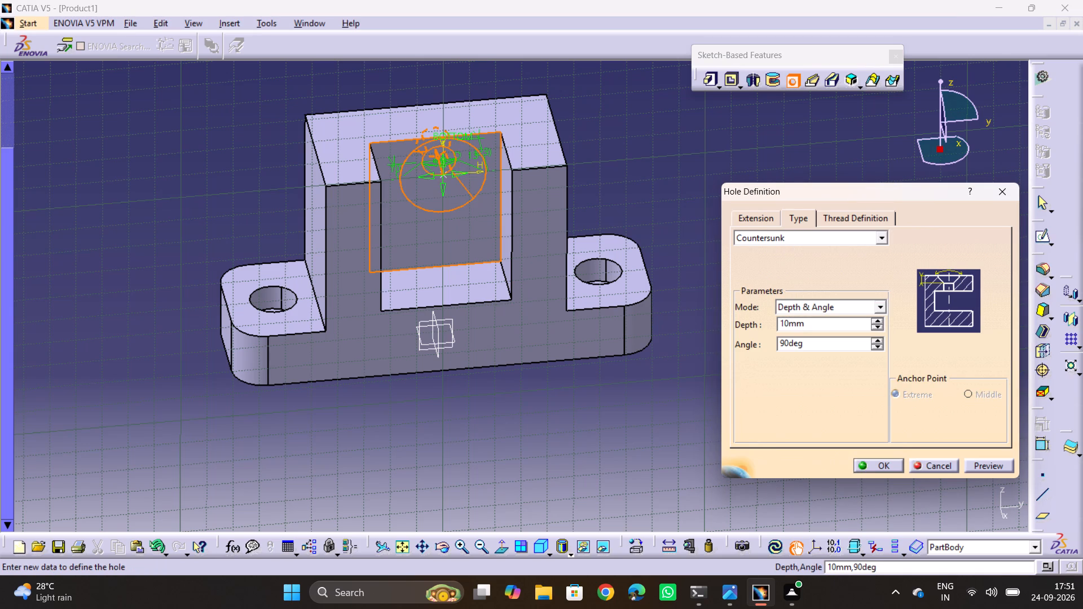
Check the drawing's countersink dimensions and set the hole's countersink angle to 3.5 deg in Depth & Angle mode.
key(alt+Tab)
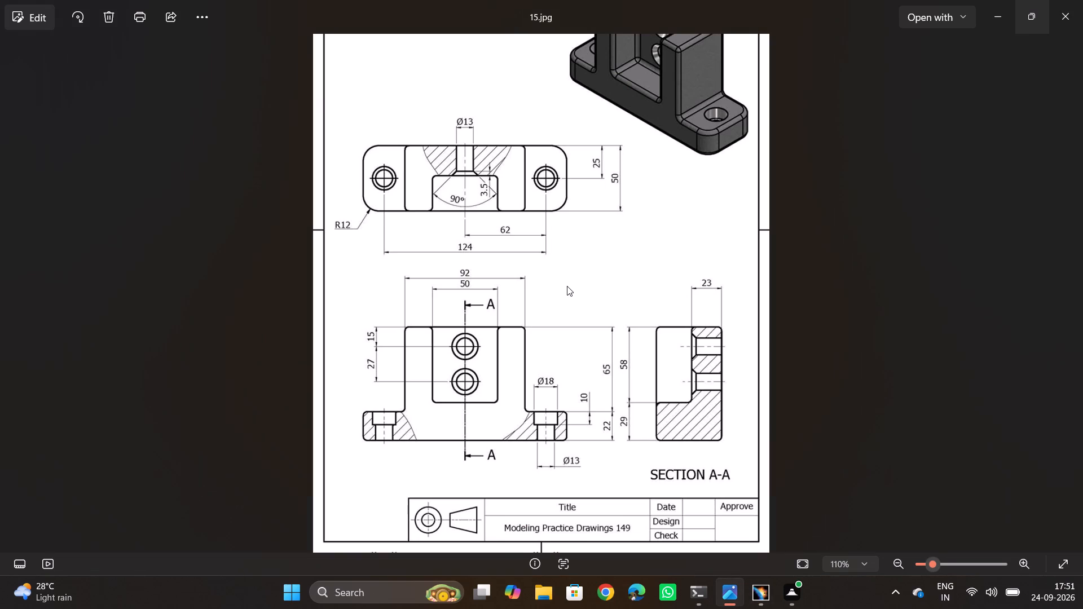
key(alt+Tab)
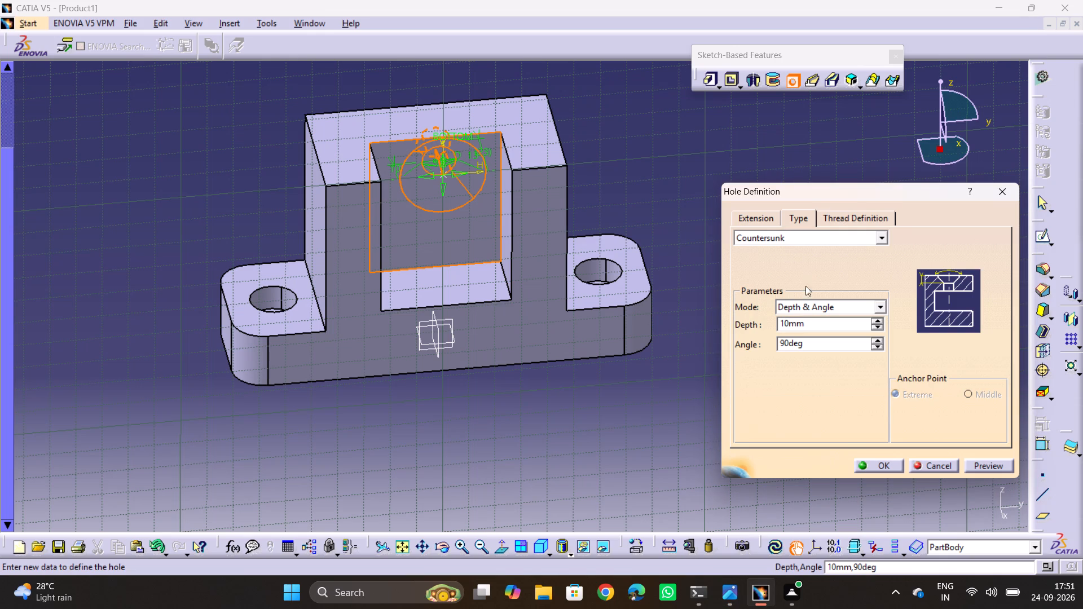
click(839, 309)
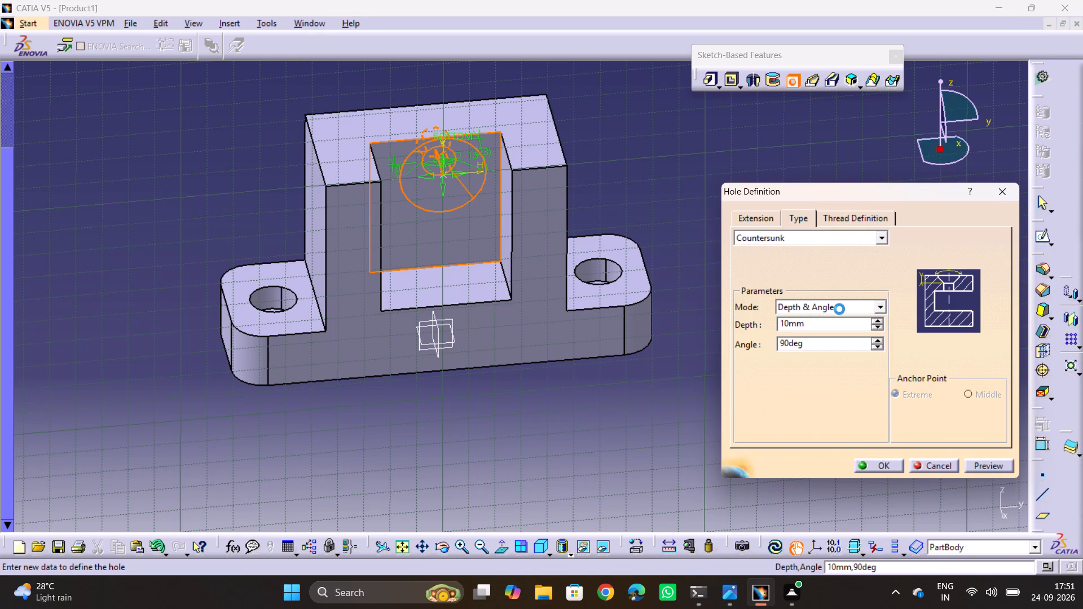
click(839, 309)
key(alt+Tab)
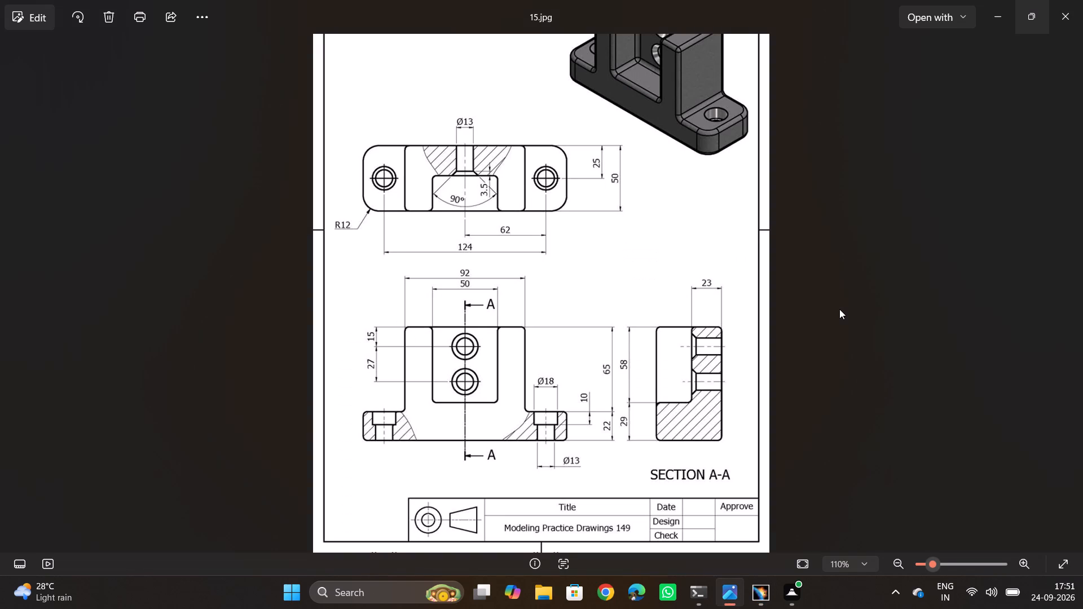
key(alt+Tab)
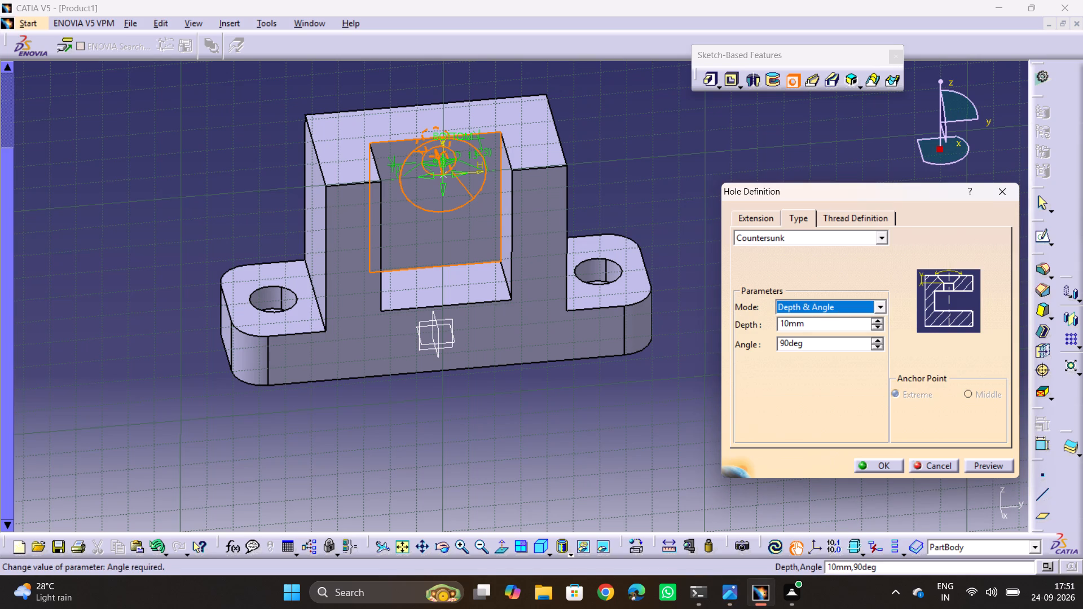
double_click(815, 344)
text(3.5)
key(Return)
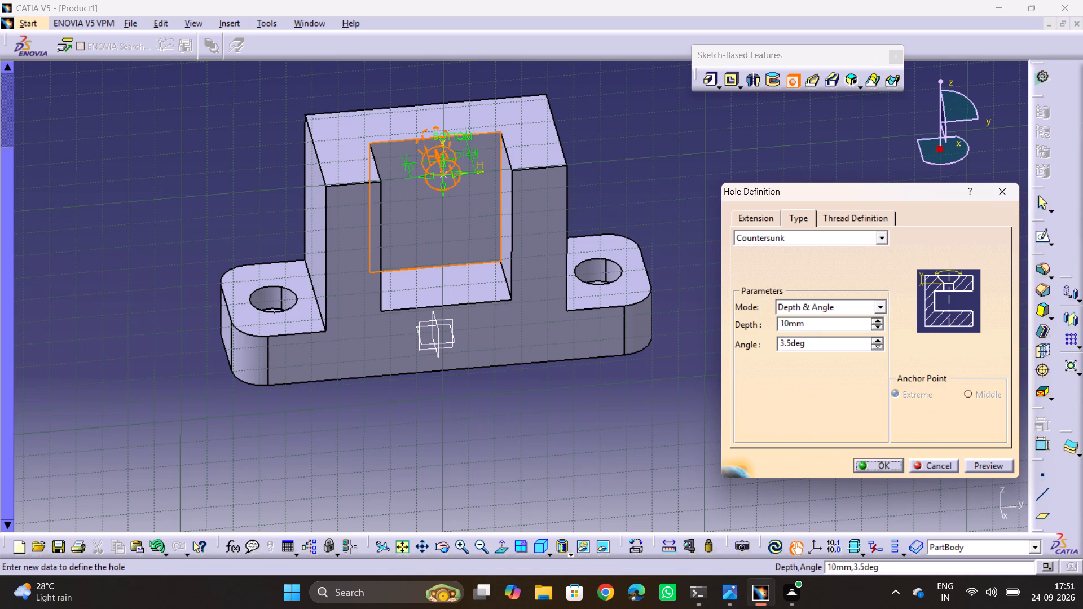
Compare the hole's settings with the drawing, set the countersink angle to 90 deg and preview the hole.
ctrl+middle_drag(473, 251, 482, 157)
middle_drag(474, 159, 582, 573)
middle_drag(508, 455, 507, 455)
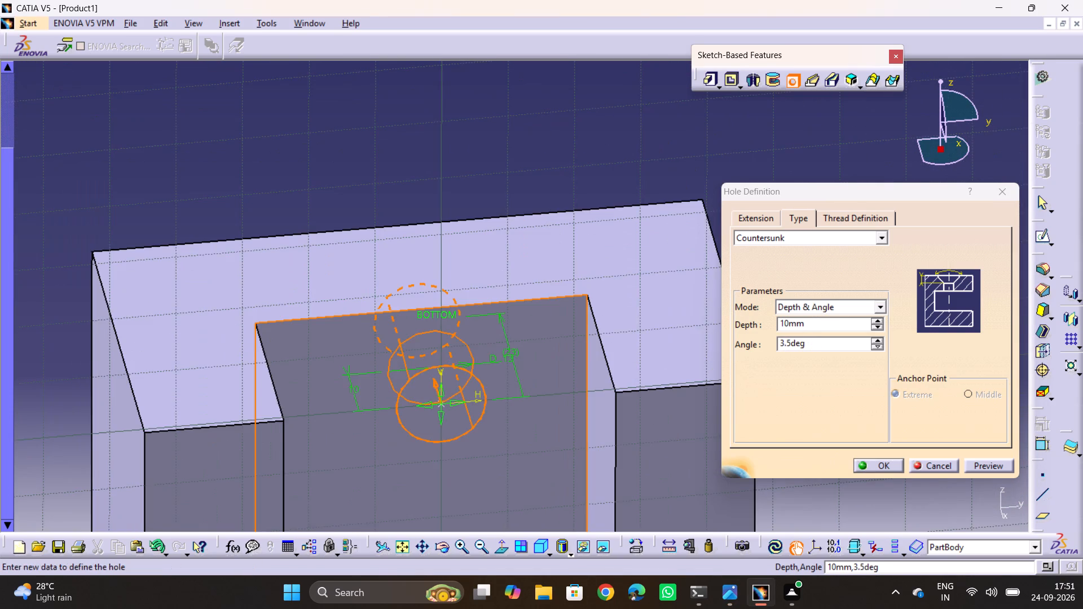
middle_drag(507, 455, 520, 369)
scroll(526, 368, up, 1)
key(alt+Tab)
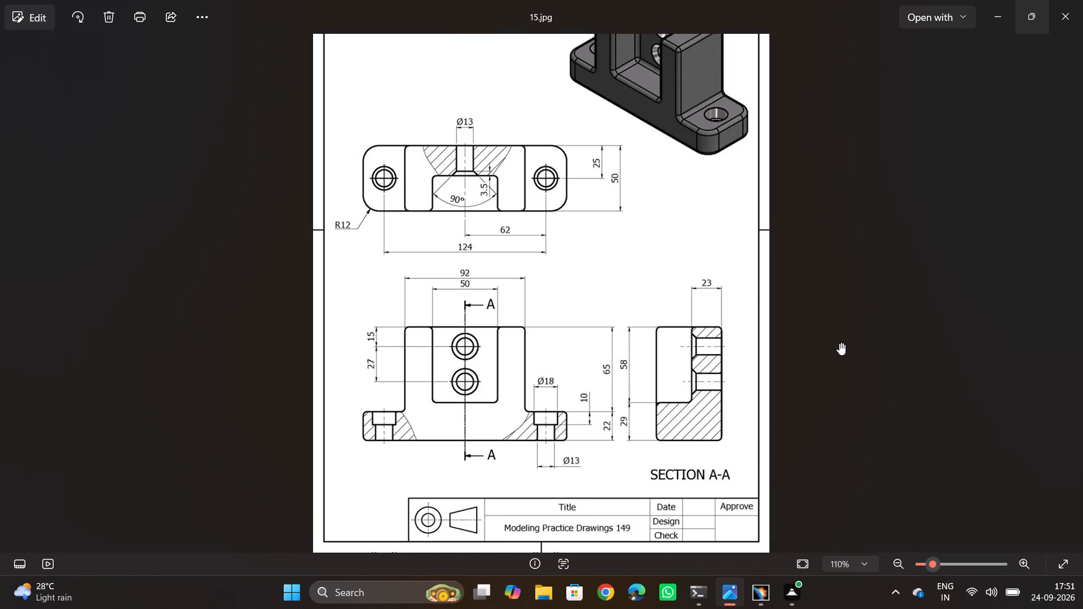
key(alt+Tab)
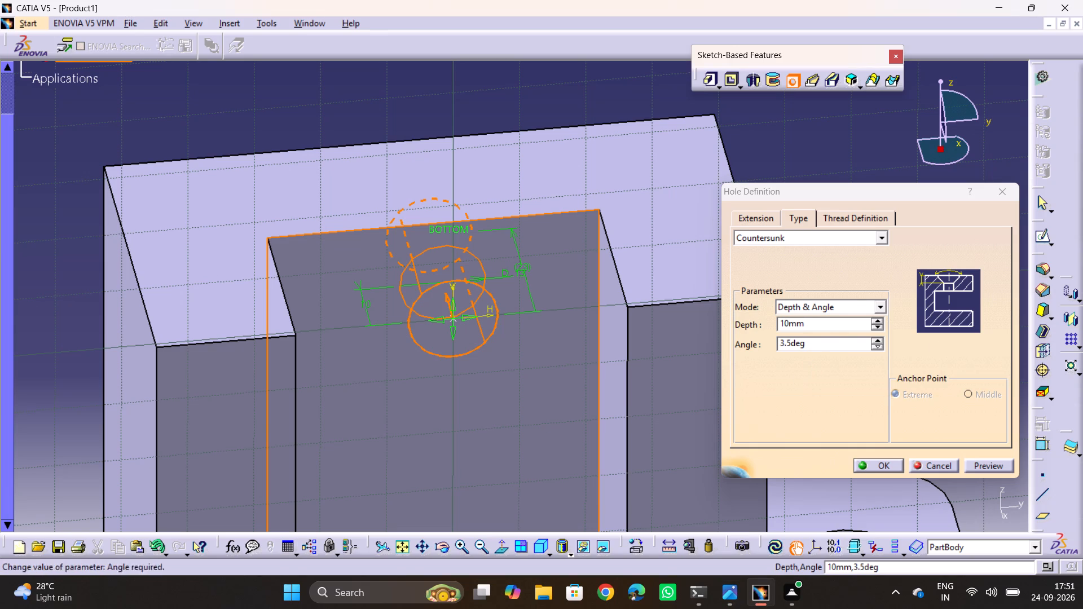
click(767, 215)
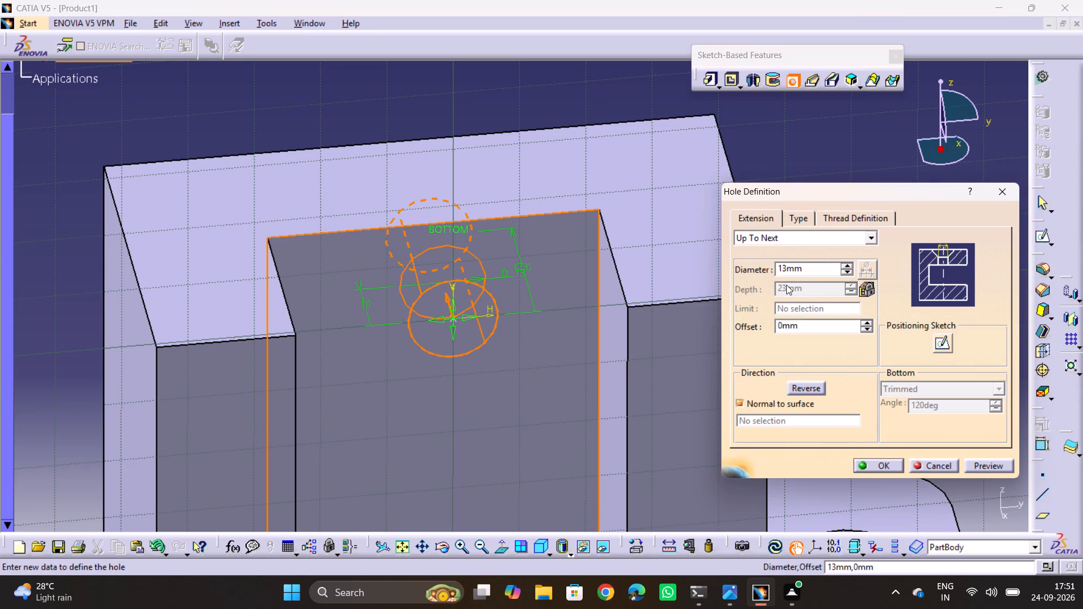
click(805, 222)
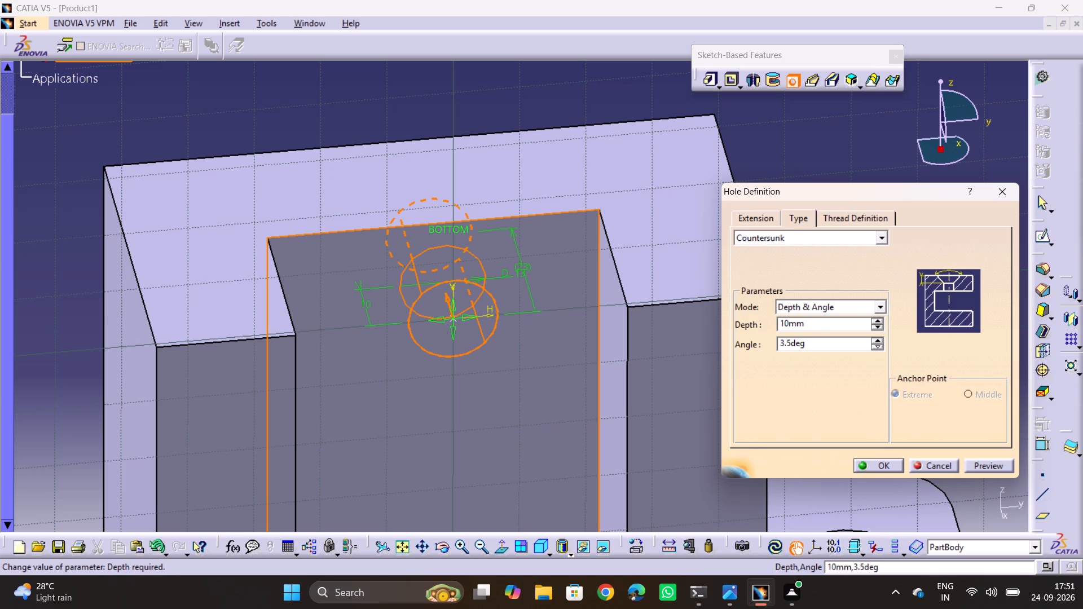
key(alt+Tab)
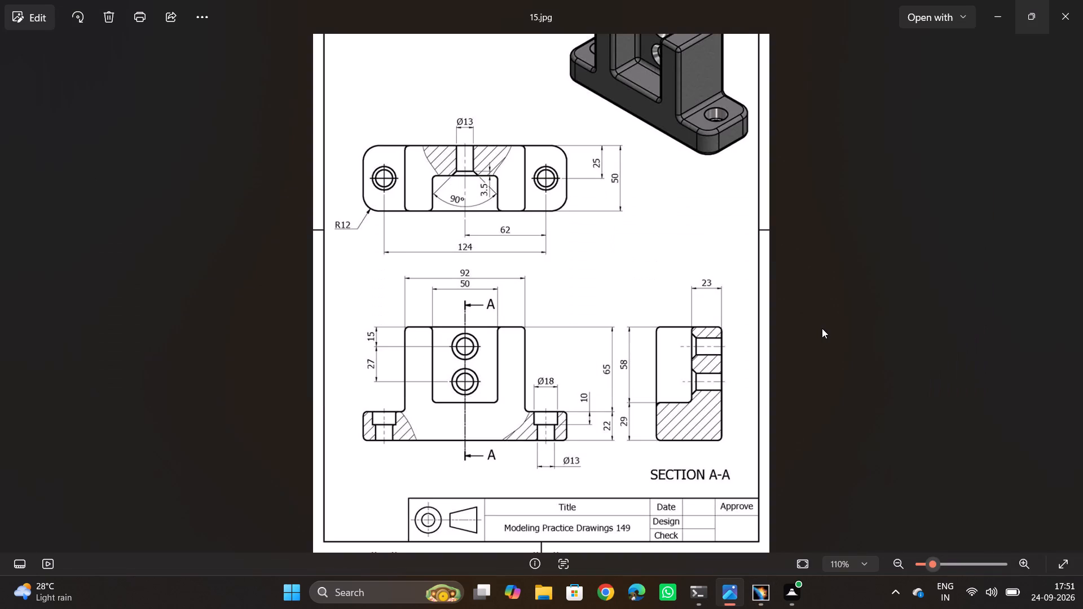
key(alt+Tab)
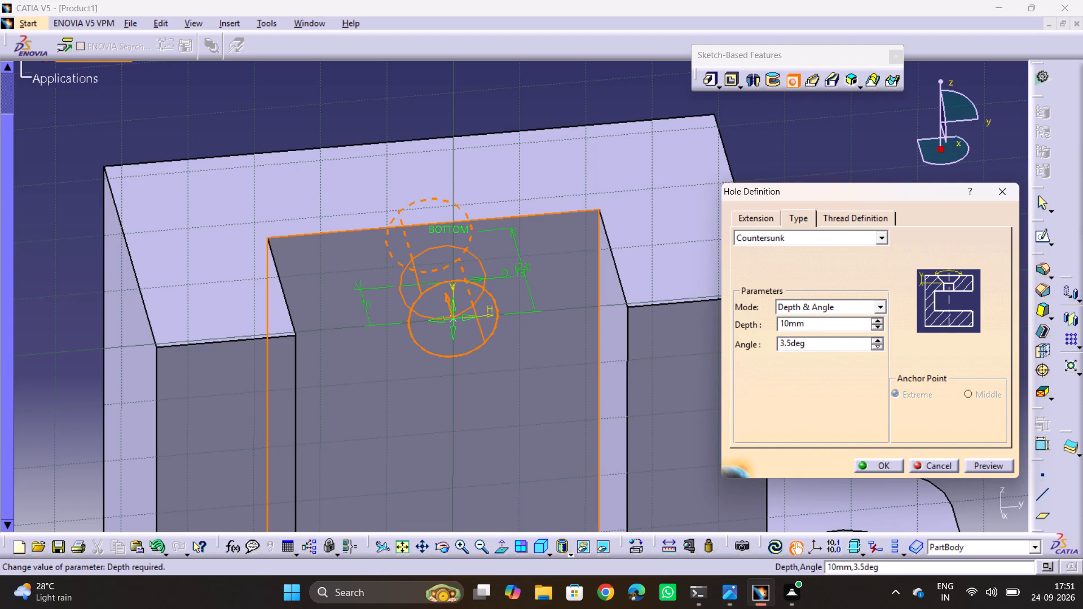
double_click(816, 346)
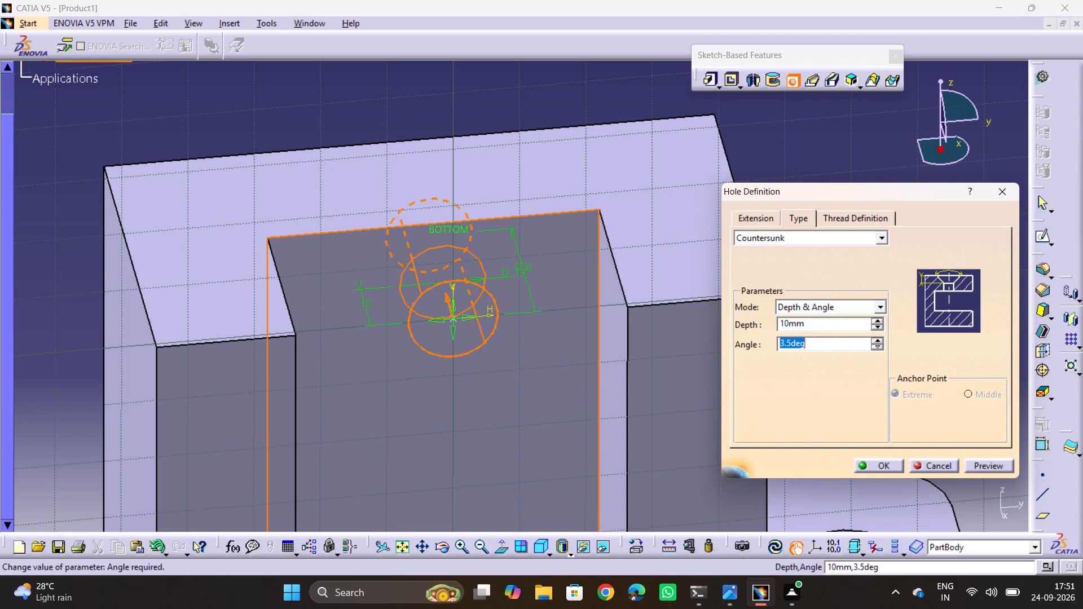
text(90)
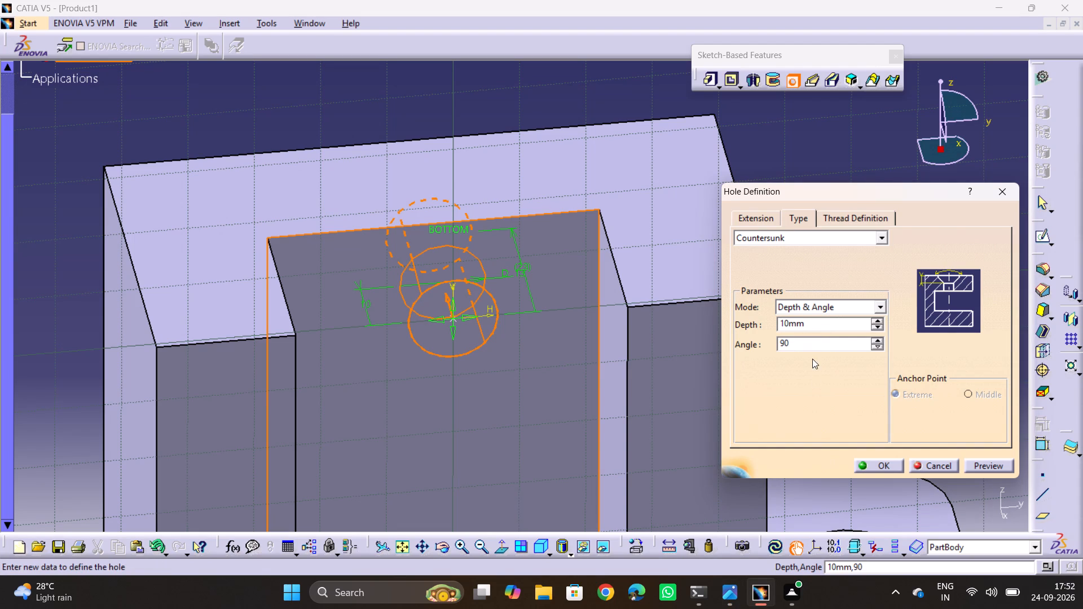
click(812, 396)
click(980, 465)
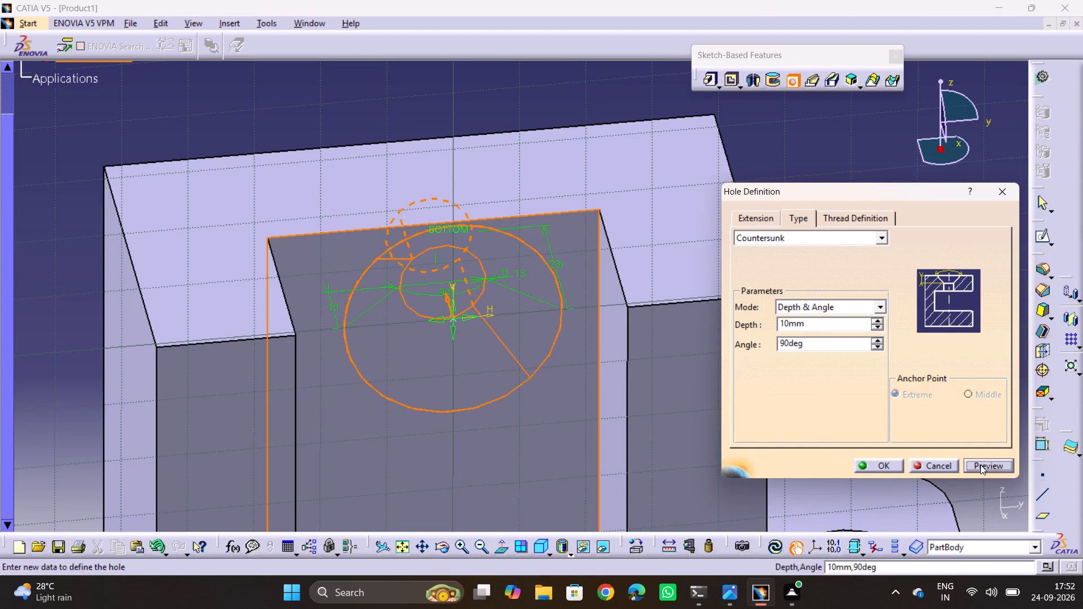
Check the drawing, set the countersink depth to 3.5 mm and preview the hole.
key(alt+Tab)
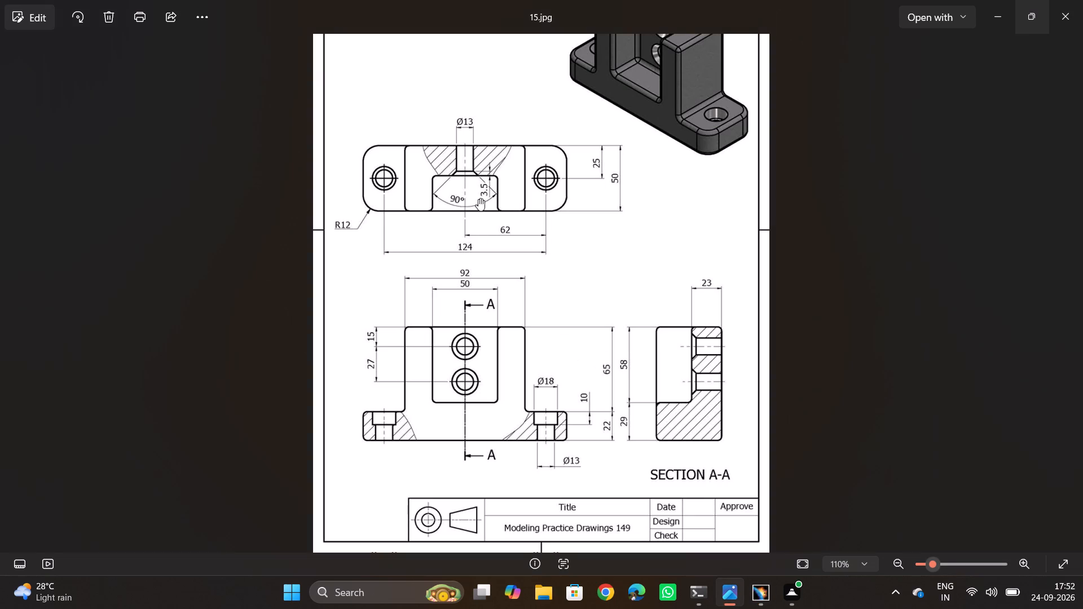
key(alt+Tab)
drag(818, 328, 729, 328)
text(3.5)
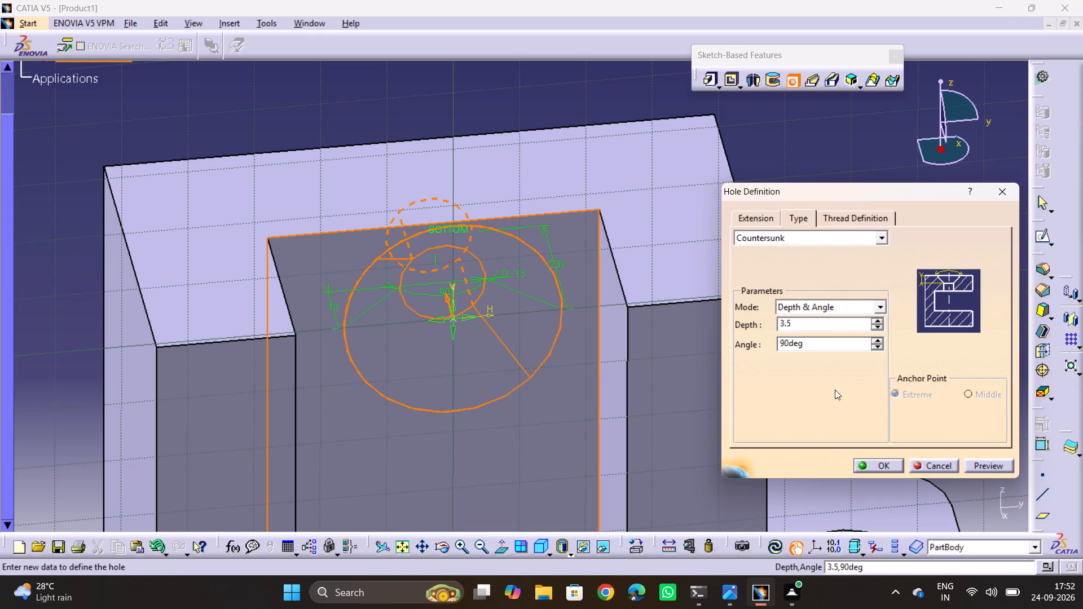
click(997, 470)
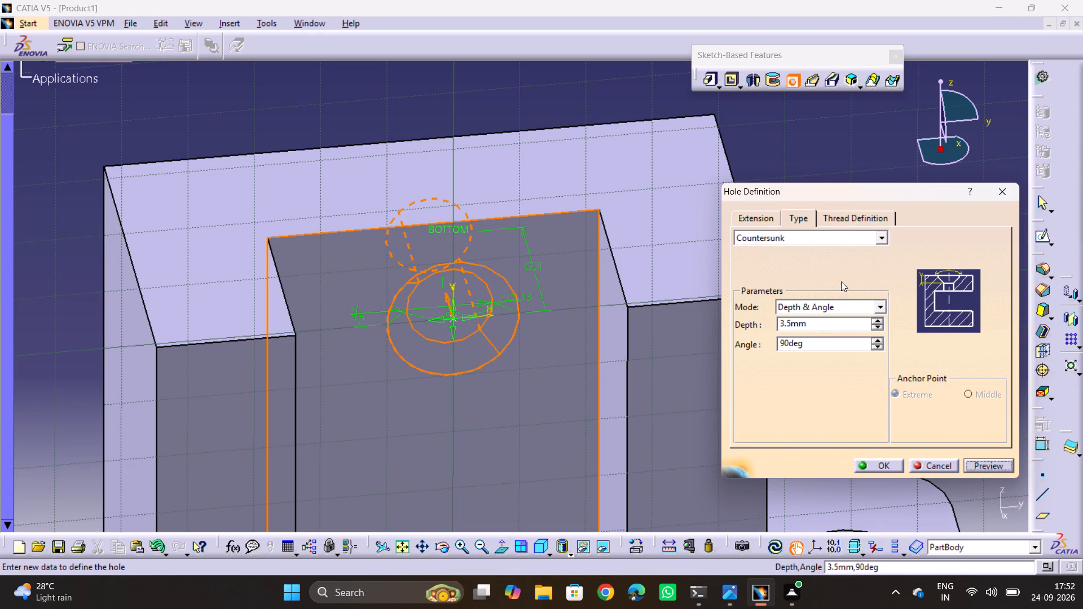
Check the hole's extension settings against the drawing, preview the countersunk hole and inspect it from several angles.
click(747, 220)
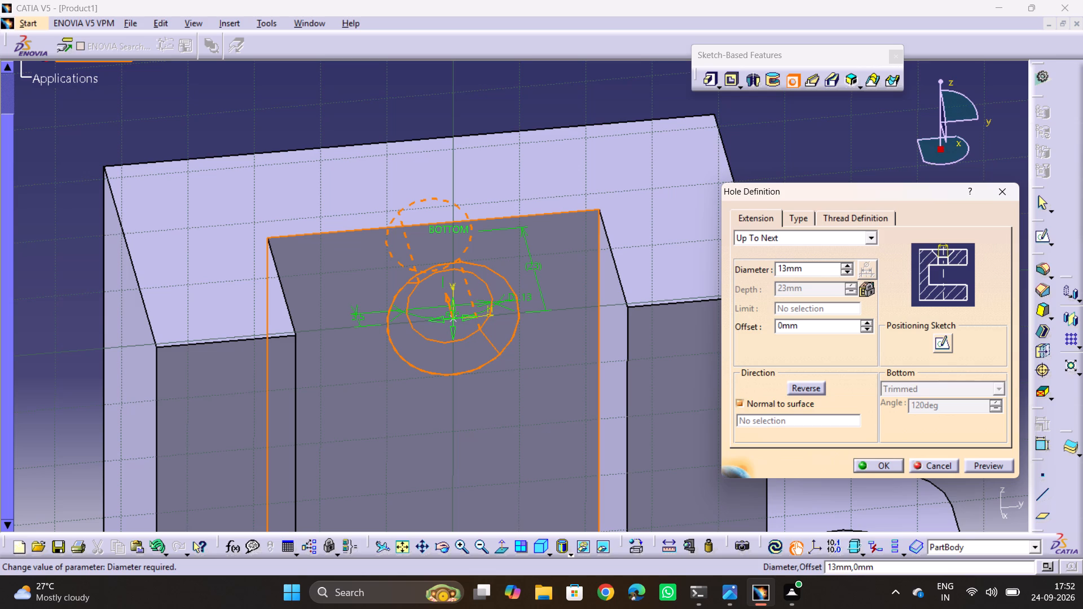
key(alt+Tab)
key(alt+Tab)
click(975, 464)
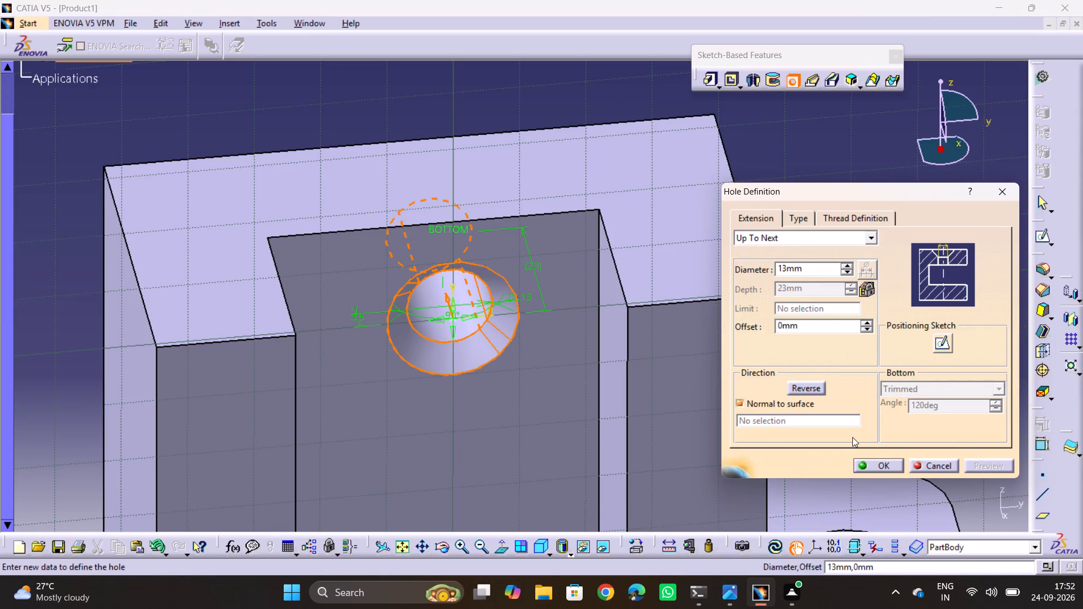
middle_drag(422, 409, 331, 347)
drag(422, 409, 331, 347)
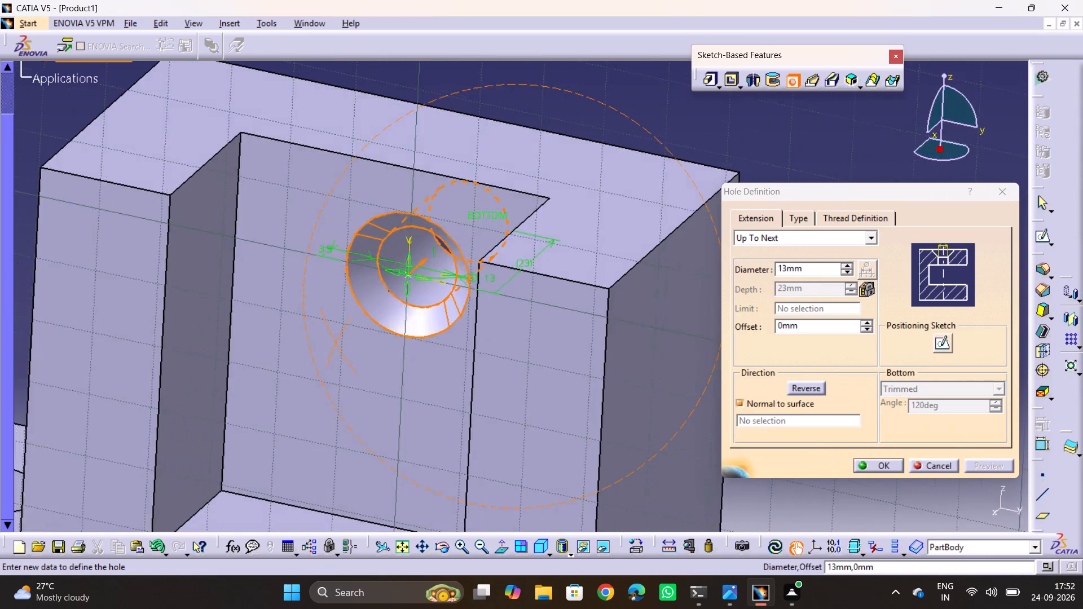
drag(331, 347, 382, 334)
middle_drag(331, 347, 382, 334)
click(382, 334)
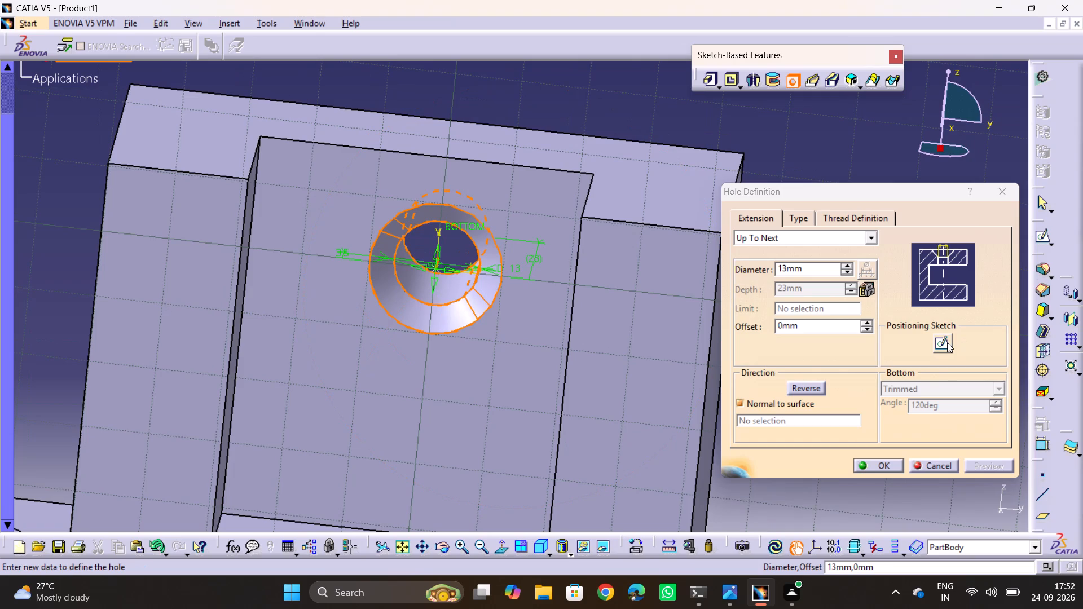
Open the hole's positioning sketch, check the drawing and dimension the centre point 25 mm from the recess's left side edge.
click(947, 342)
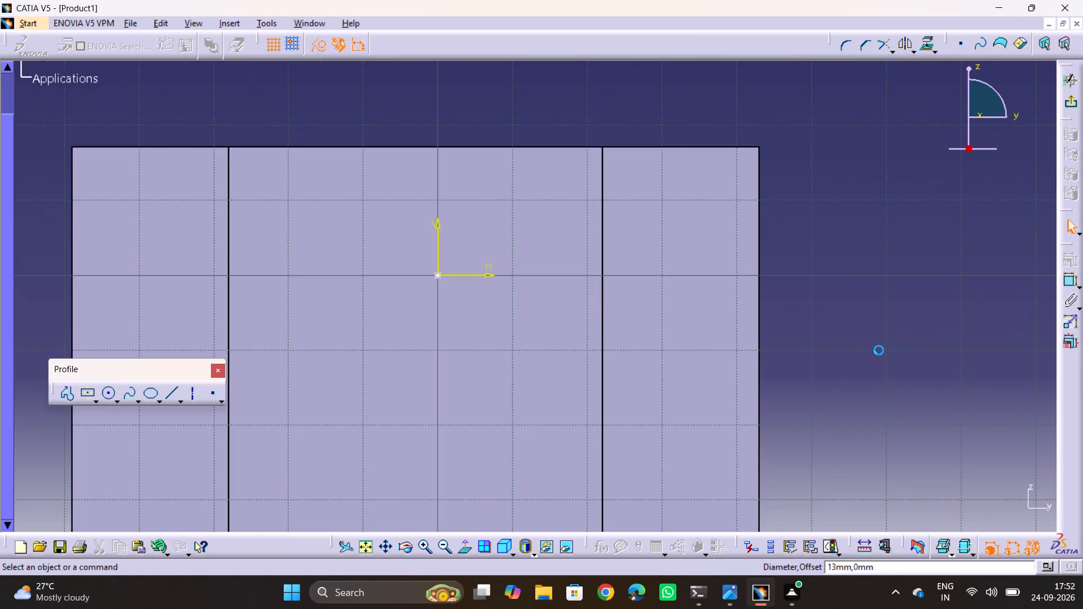
key(alt+Tab)
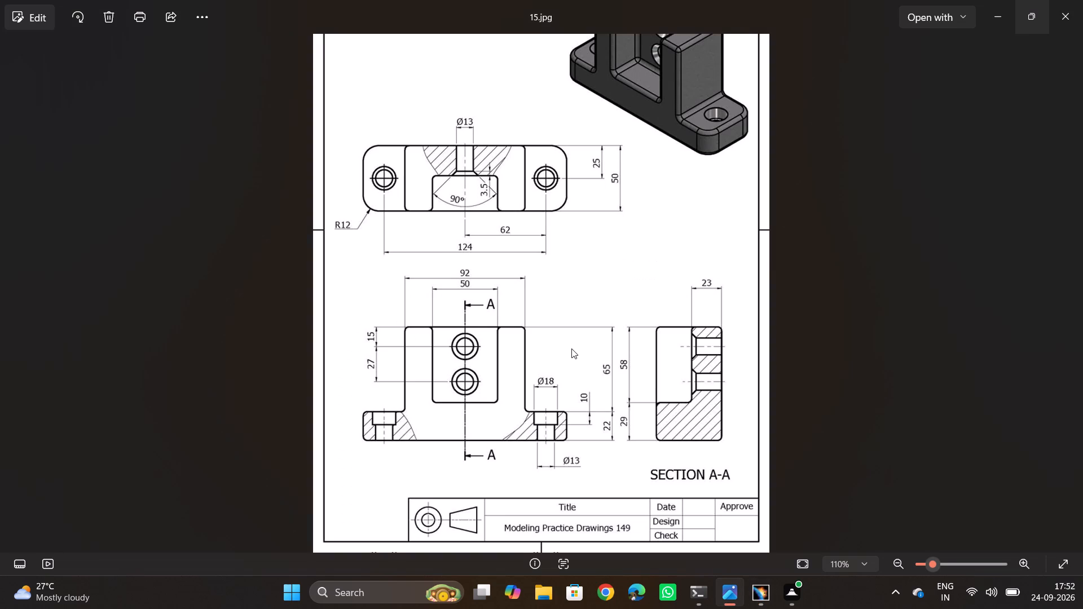
key(alt+Tab)
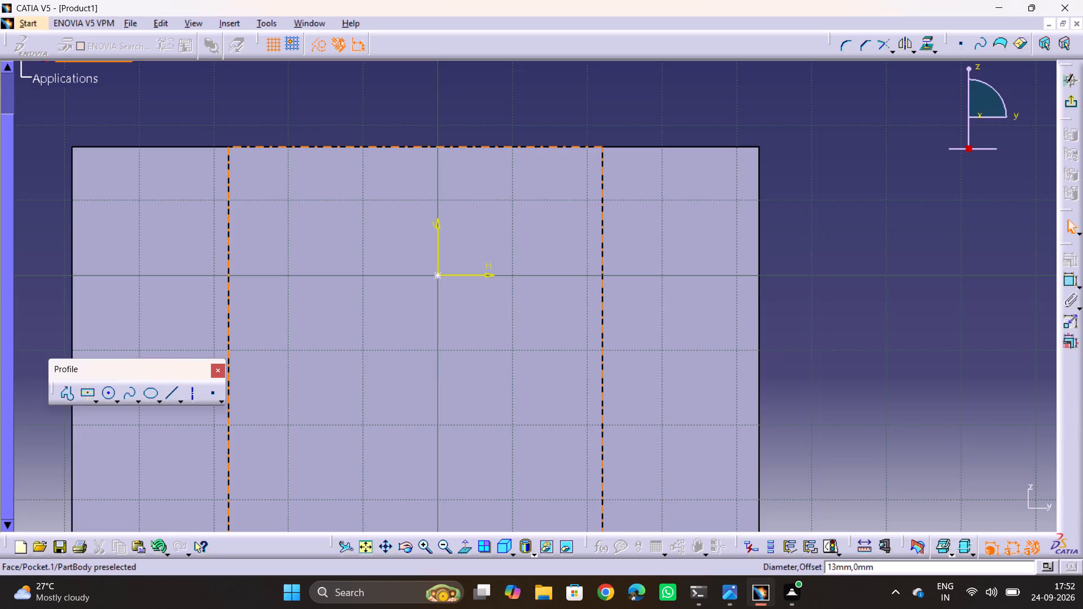
ctrl+middle_drag(482, 289, 490, 307)
middle_drag(489, 315, 587, 173)
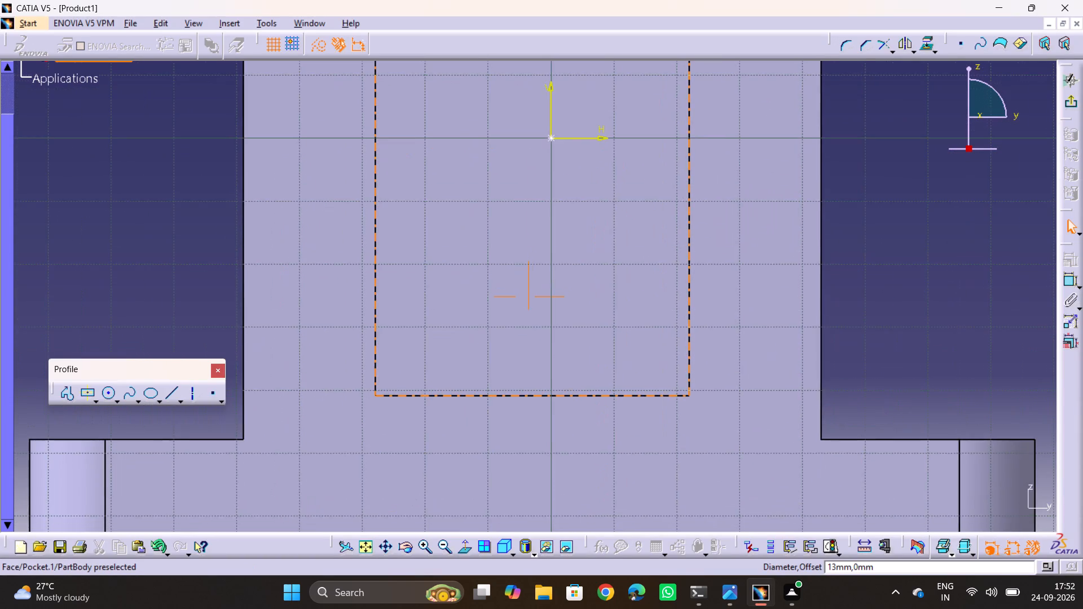
ctrl+middle_drag(574, 191, 583, 234)
middle_drag(582, 208, 596, 304)
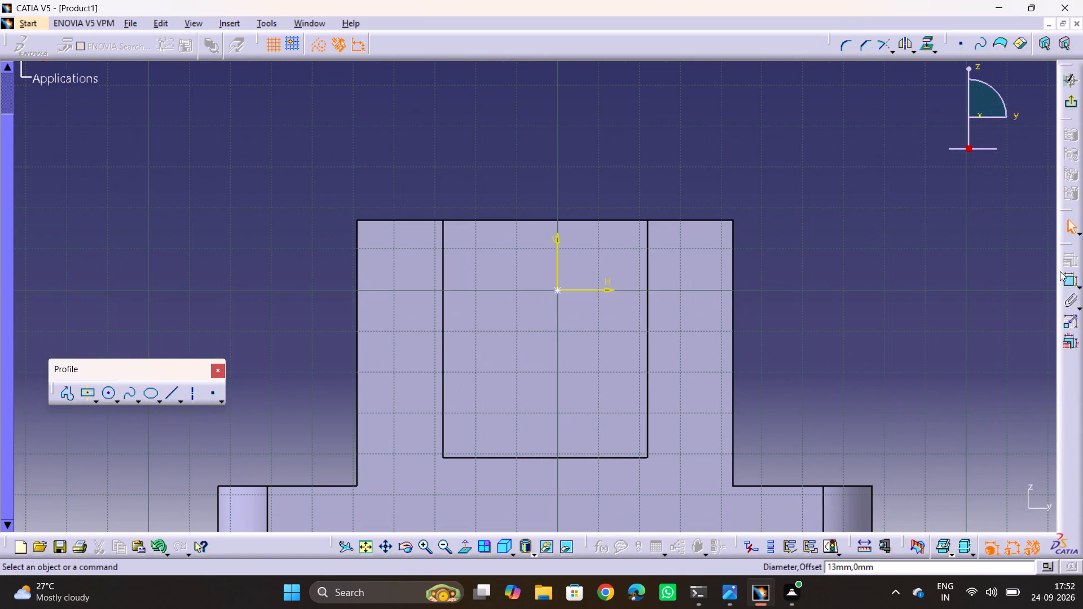
click(1067, 280)
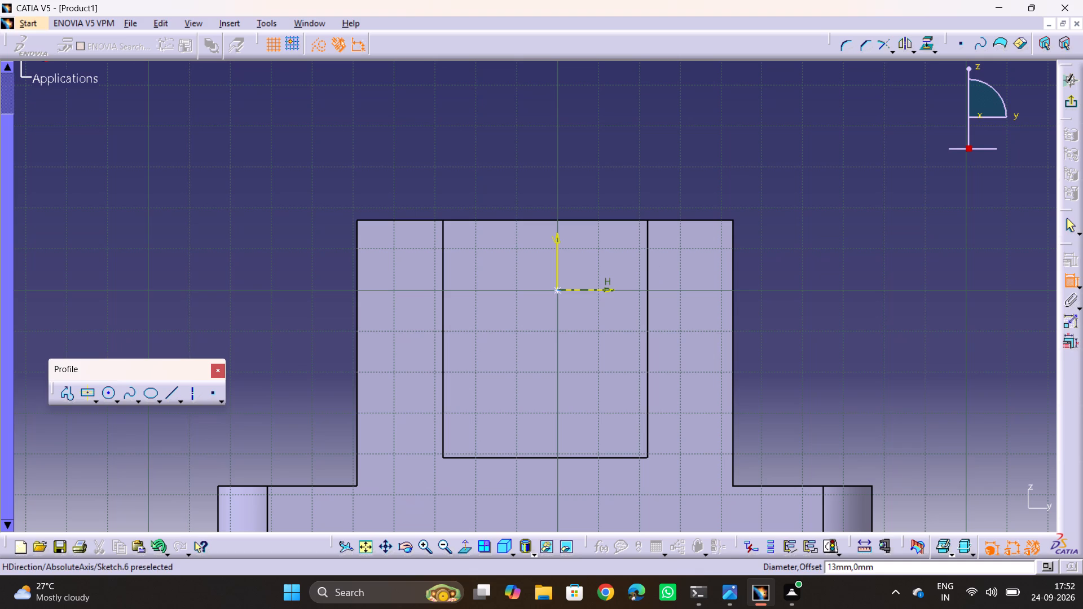
click(560, 292)
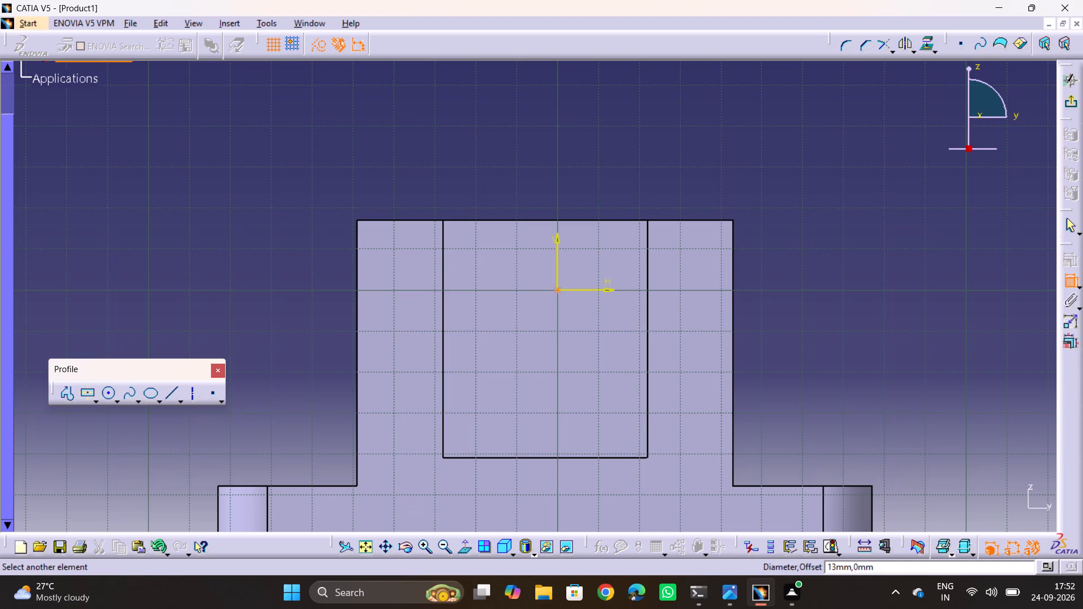
click(445, 295)
click(487, 166)
double_click(488, 174)
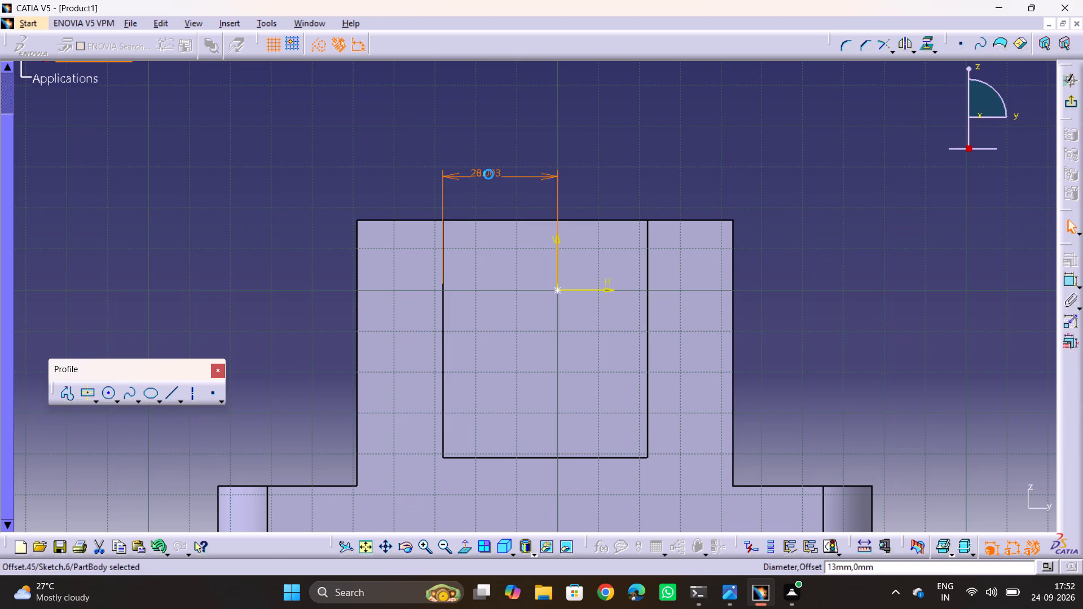
text(25)
key(Return)
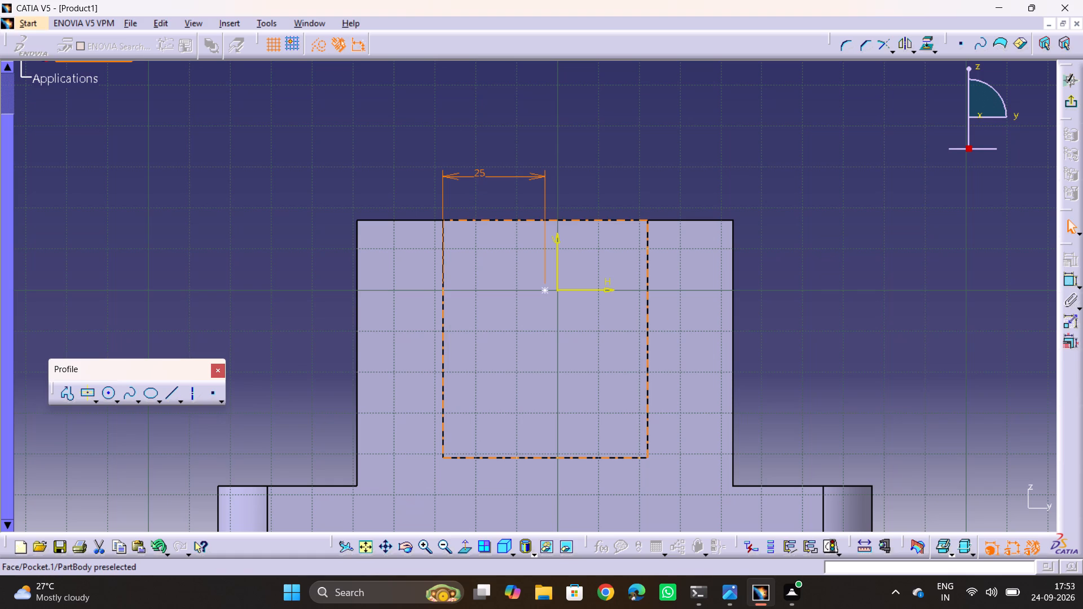
Dimension the hole's centre point 15 mm below the bracket's top edge and leave the positioning sketch.
key(alt+Tab)
key(alt+Tab)
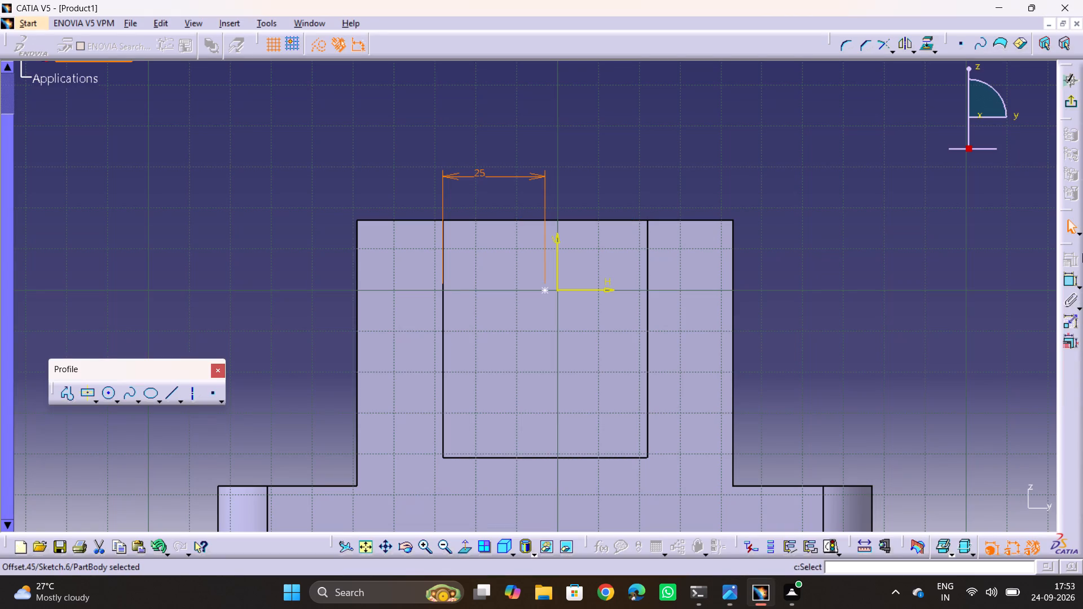
click(1064, 284)
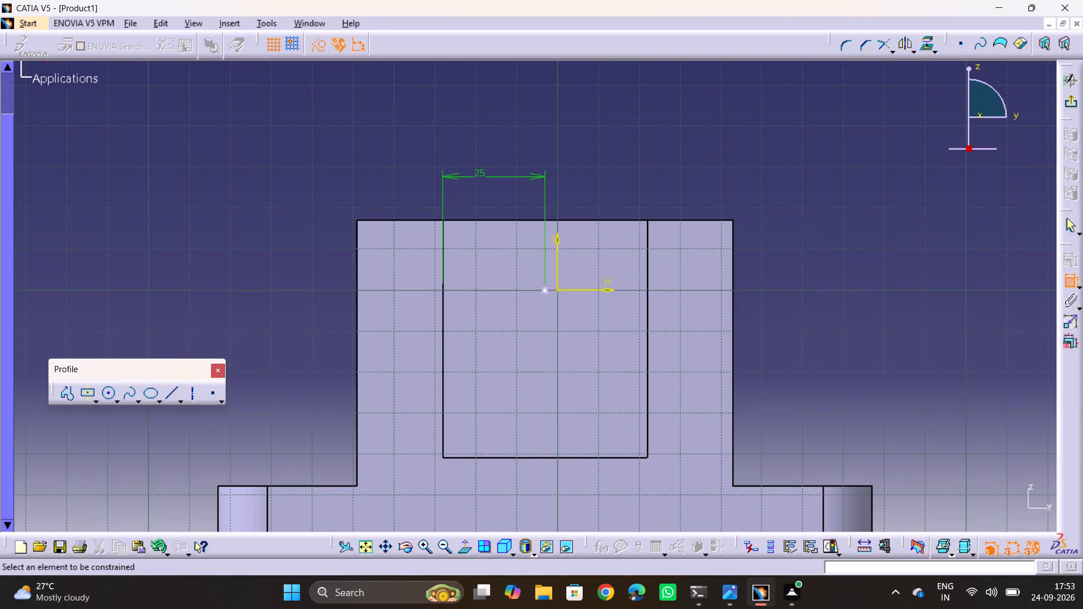
click(546, 290)
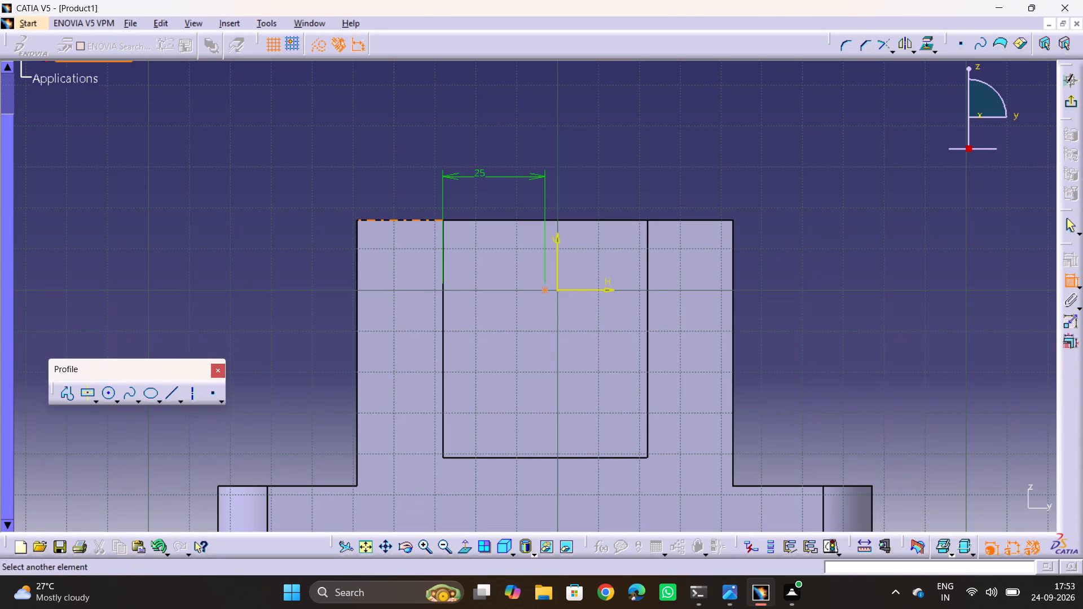
click(384, 220)
click(303, 269)
double_click(309, 266)
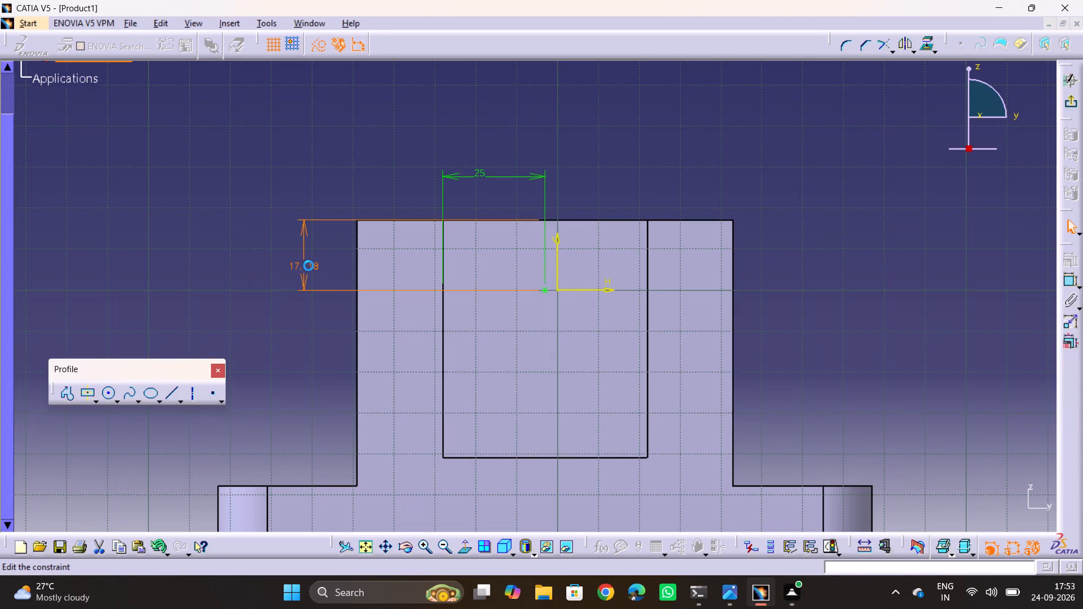
text(15)
key(Return)
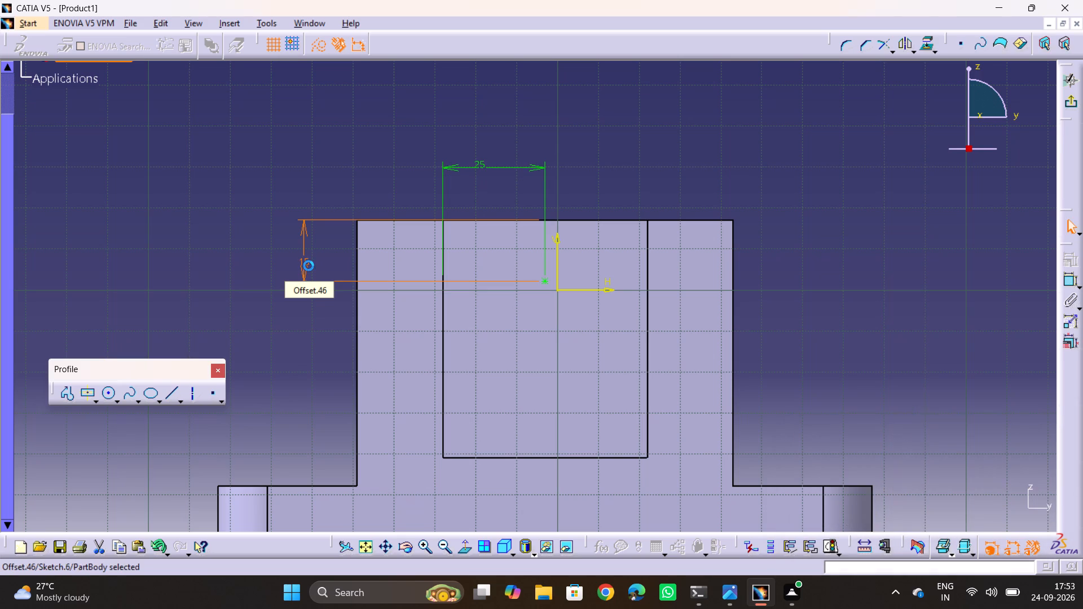
click(827, 242)
click(1068, 103)
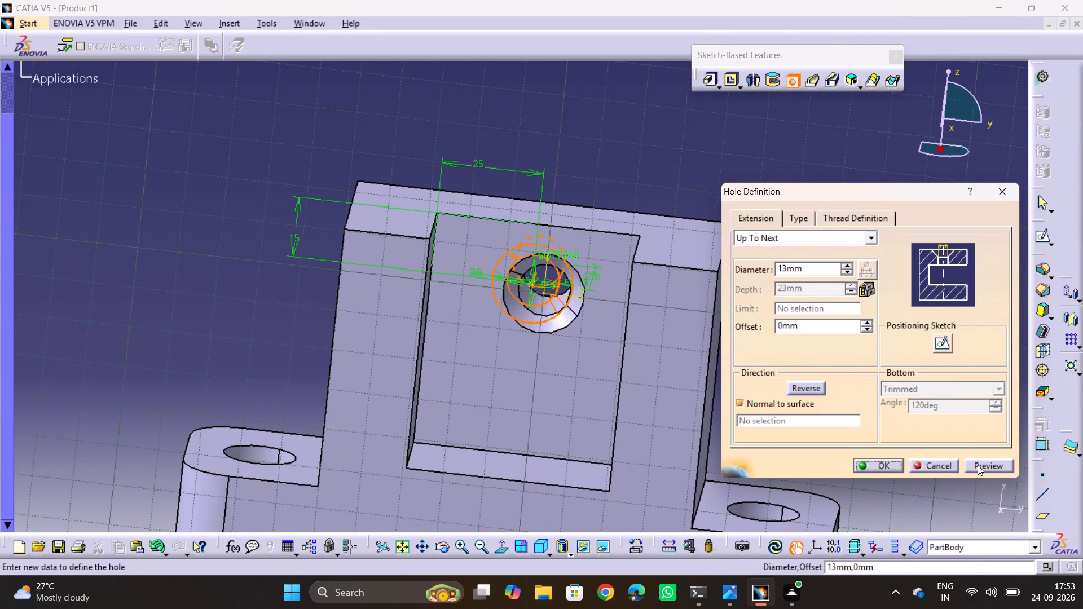
Preview the repositioned countersunk hole and create it.
click(978, 465)
click(886, 458)
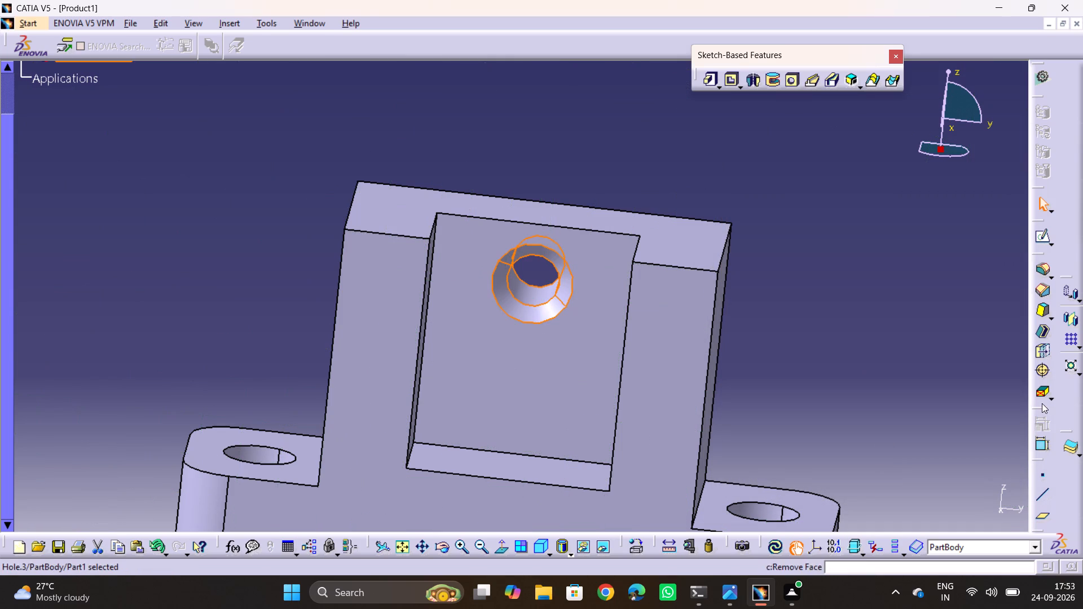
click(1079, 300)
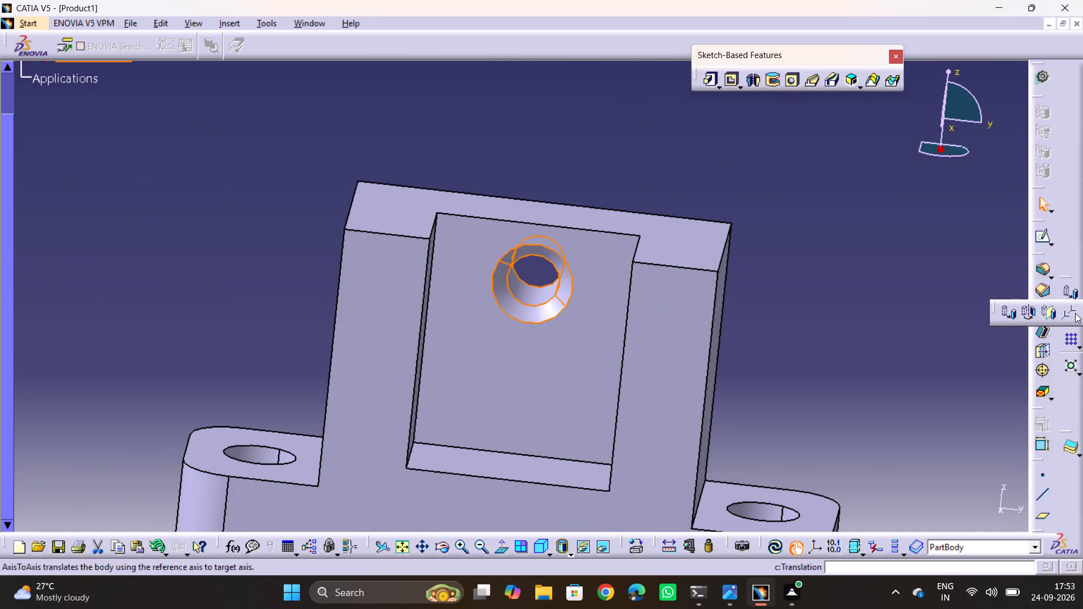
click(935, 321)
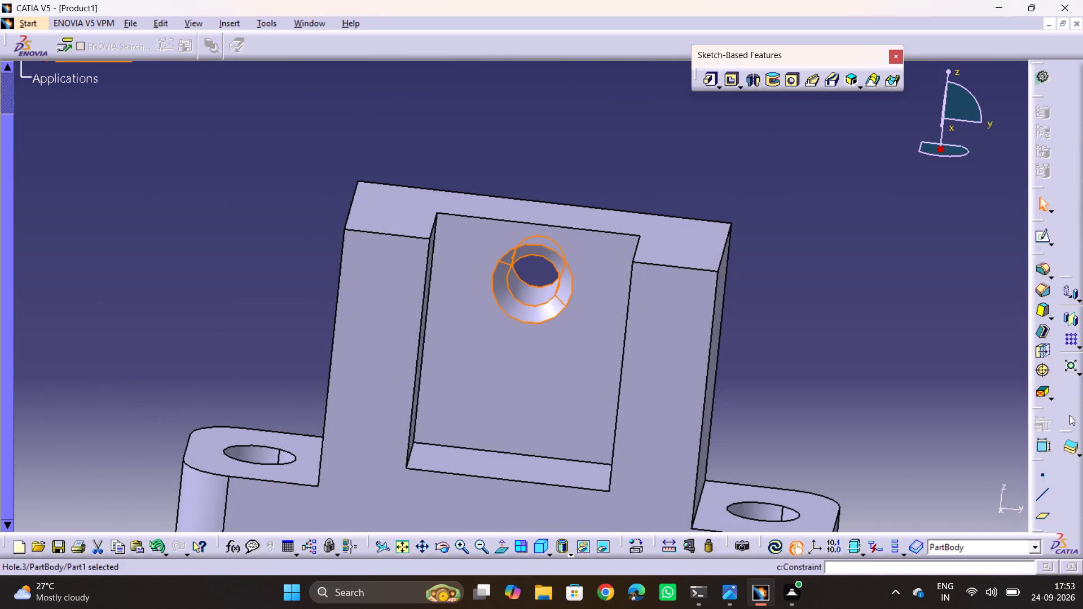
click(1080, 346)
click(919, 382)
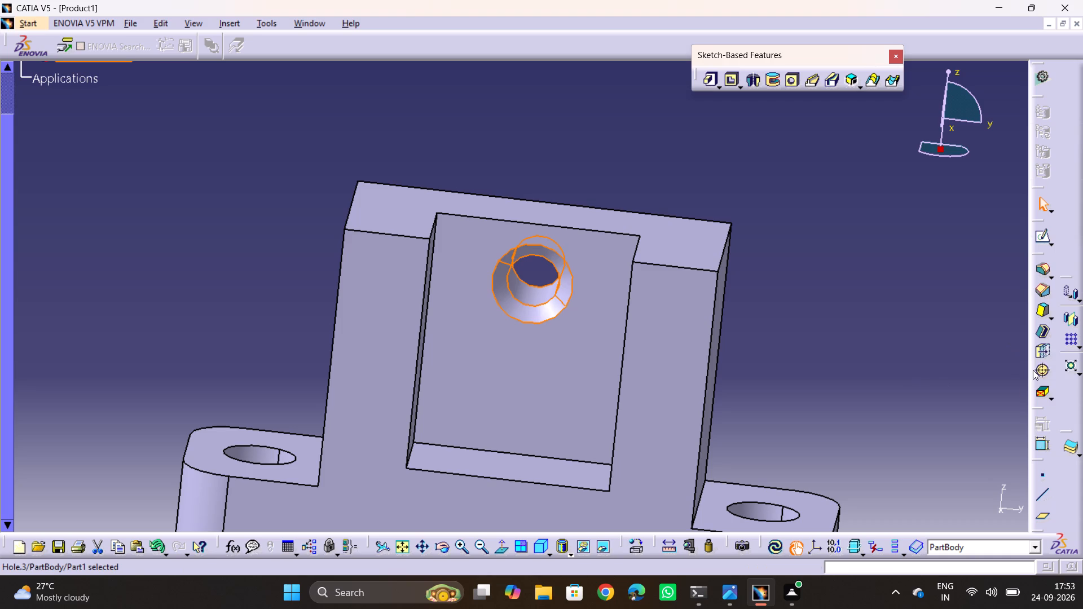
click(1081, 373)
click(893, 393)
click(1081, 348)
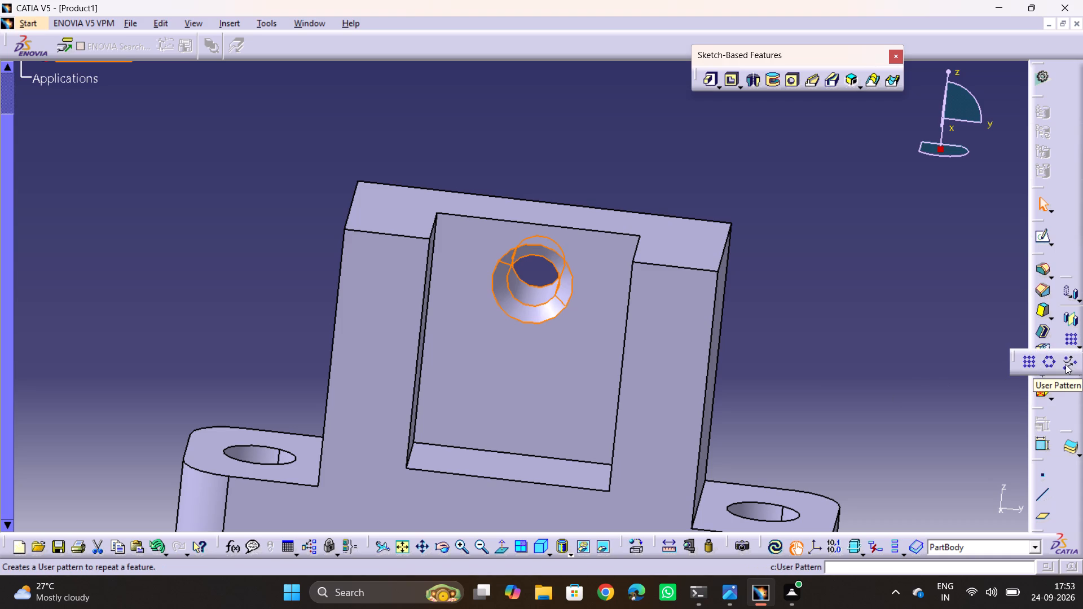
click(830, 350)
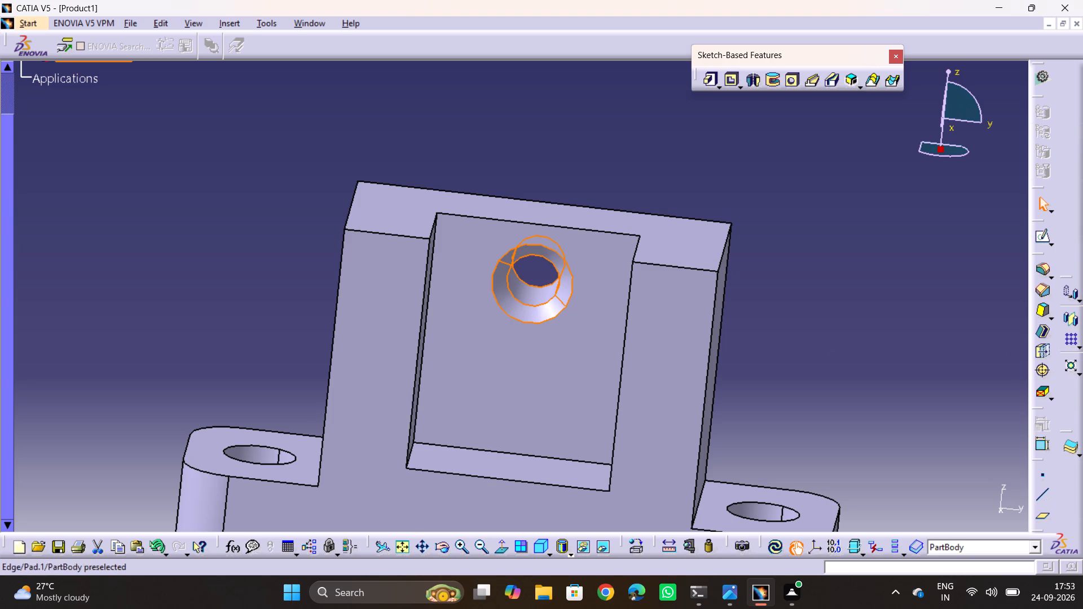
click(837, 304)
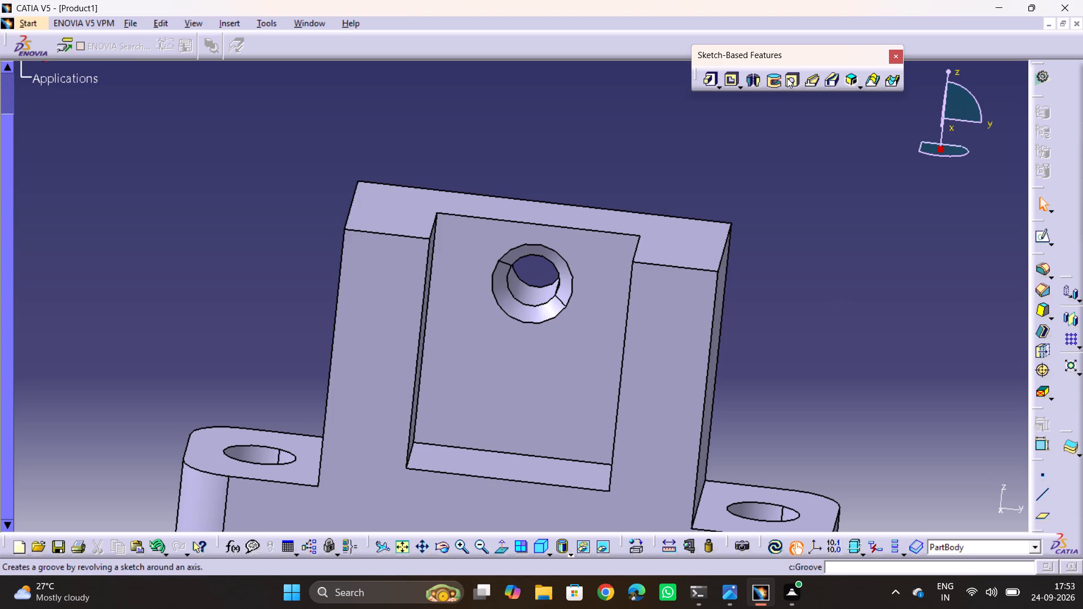
Start the Hole command for the second countersunk hole in the recess's back wall.
click(793, 82)
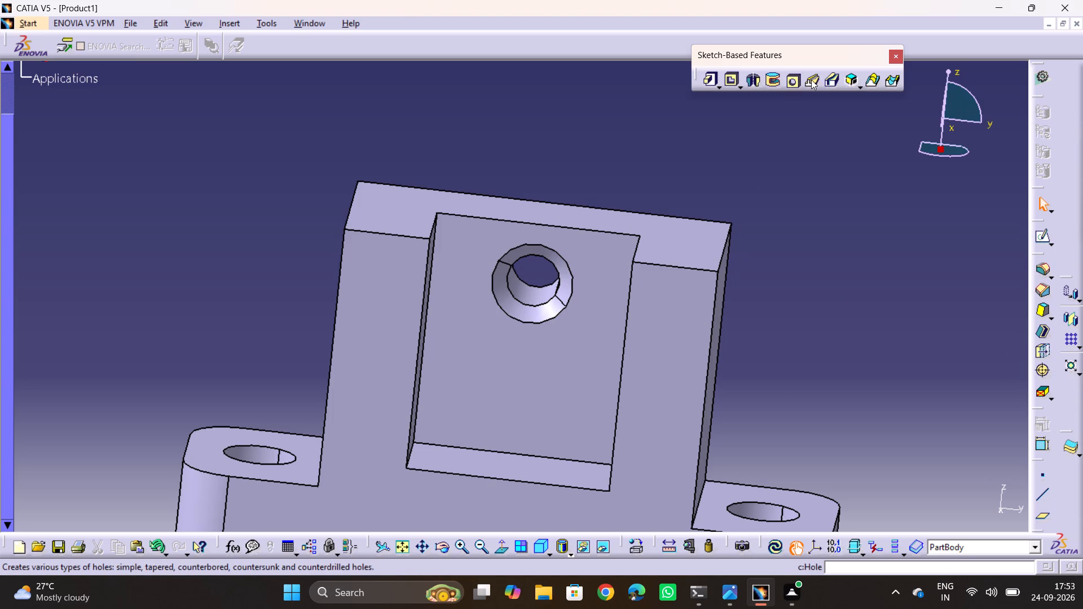
click(791, 83)
click(790, 81)
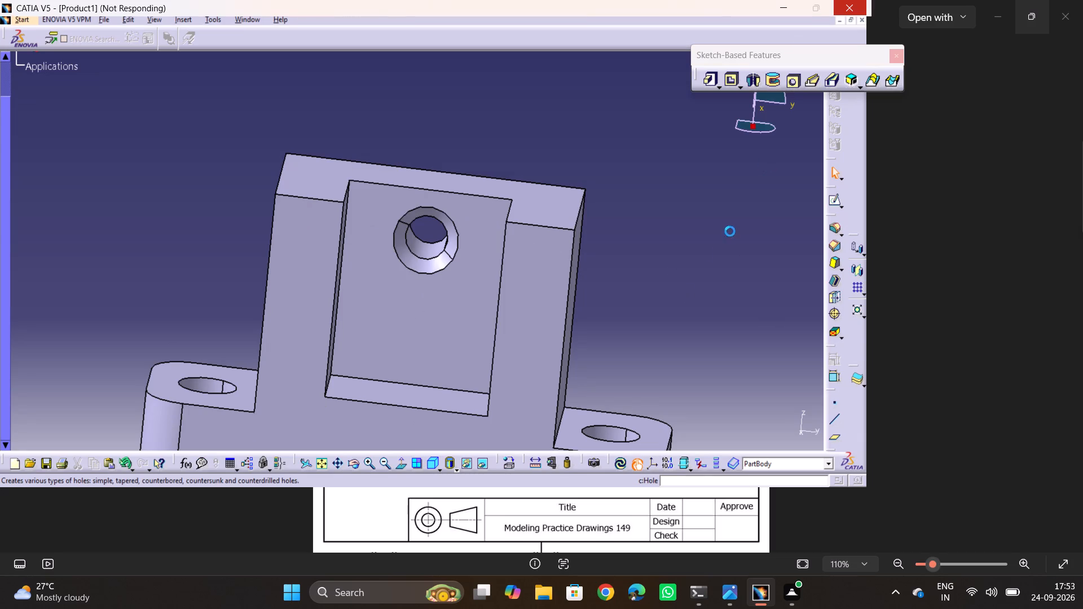
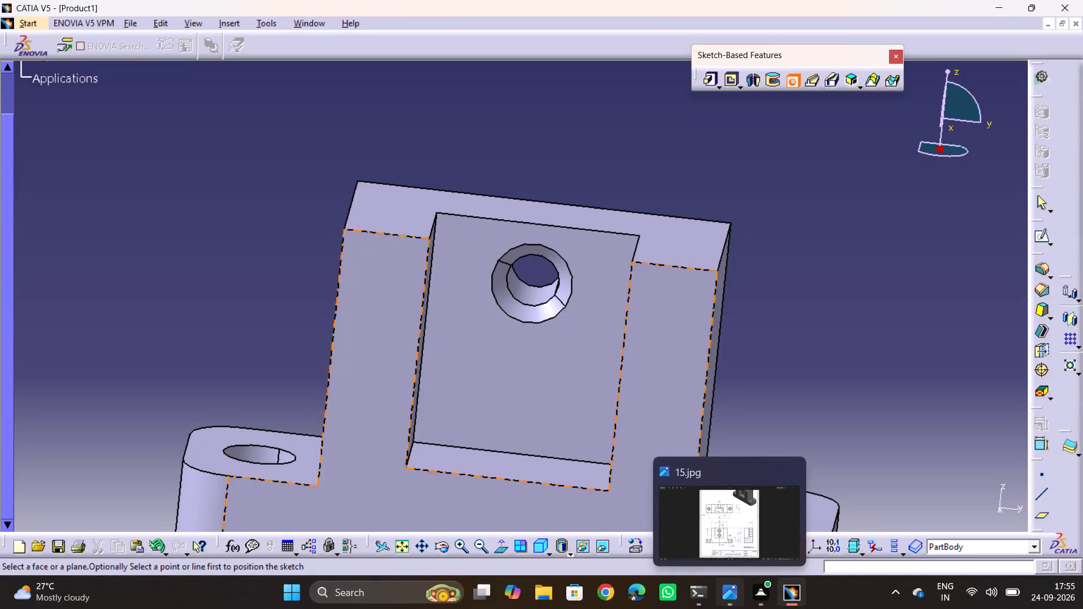
Place the second hole on the recess's back wall below the first, review its countersink and extension settings, and open its positioning sketch.
click(521, 376)
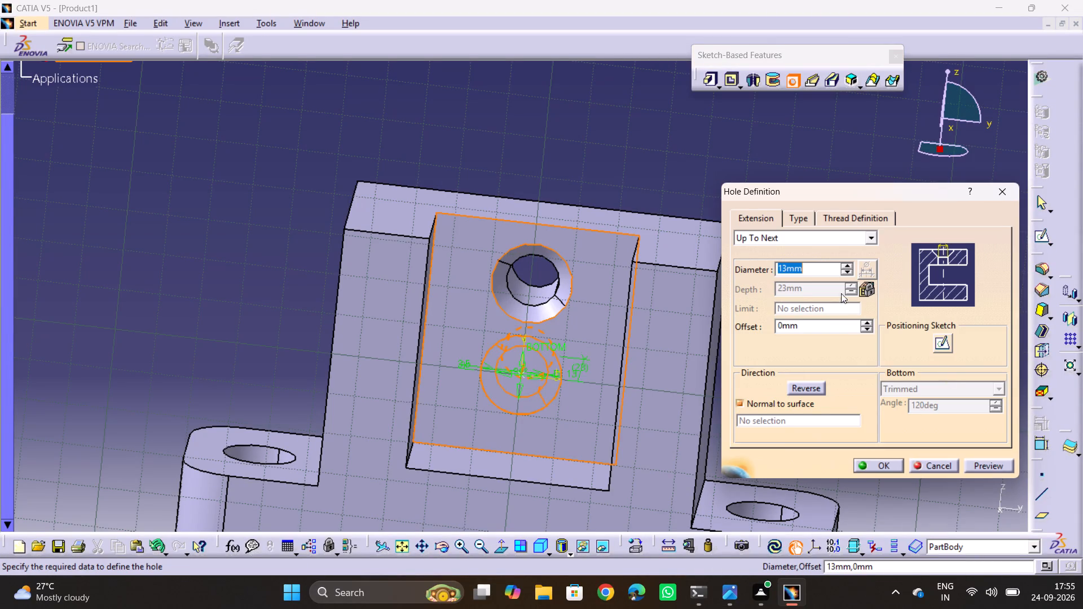
click(808, 220)
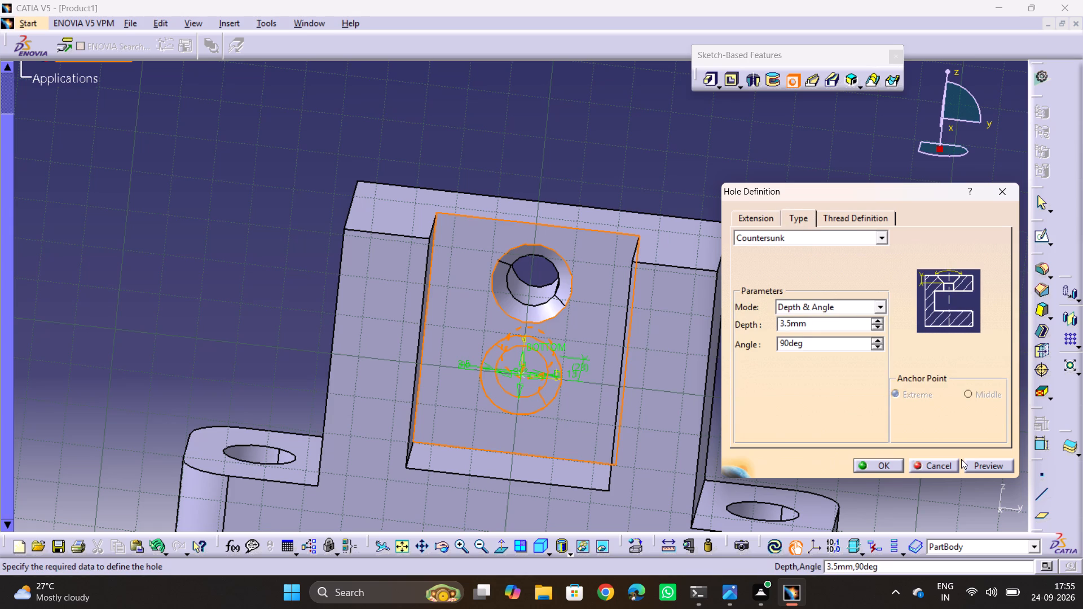
click(760, 217)
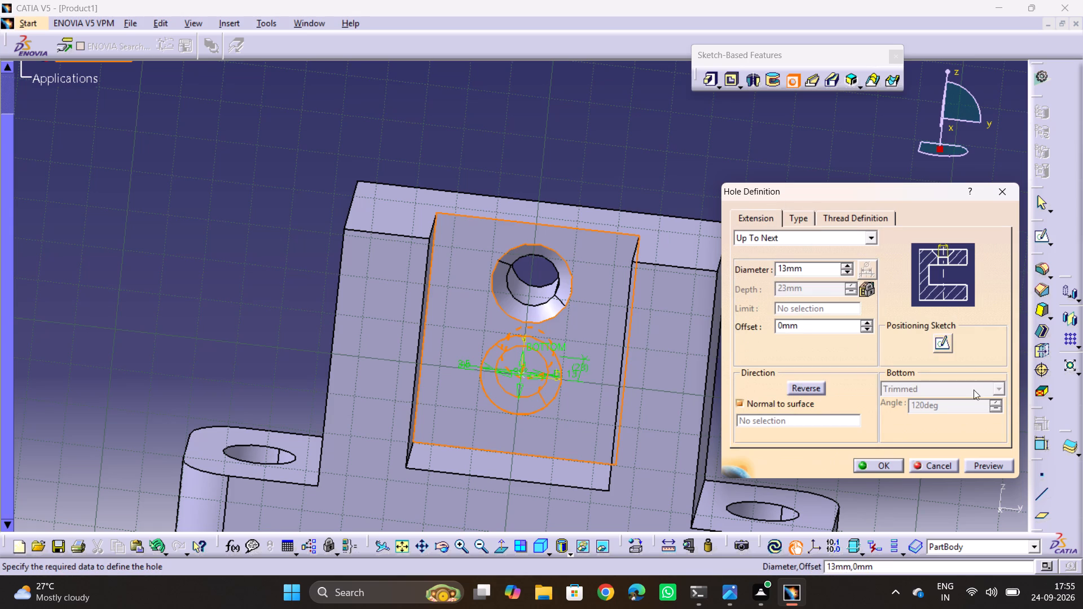
click(930, 341)
click(945, 350)
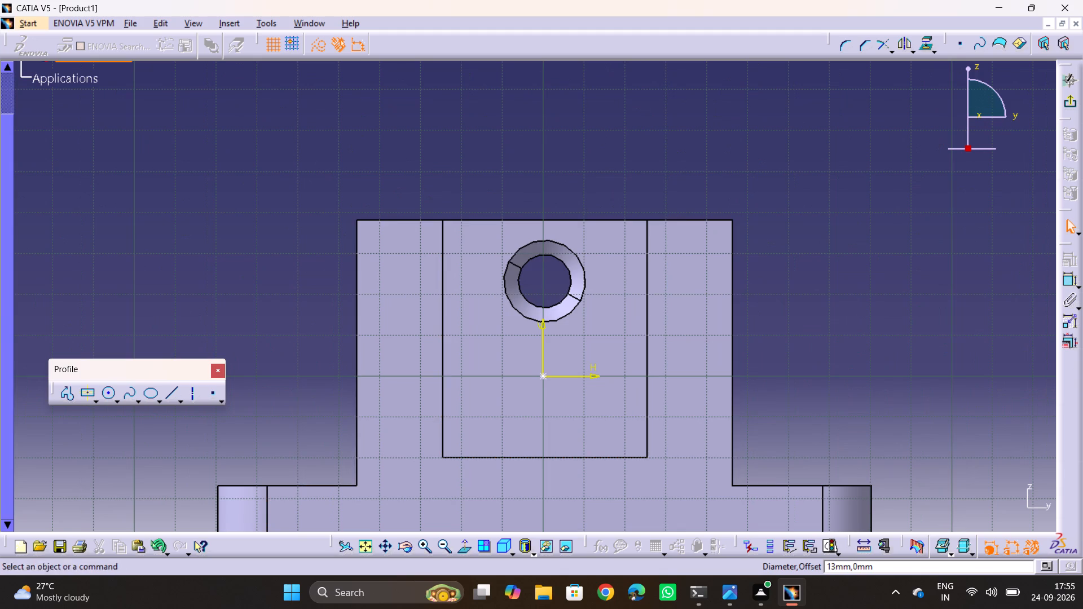
Dimension the second hole's centre point 35 mm below the bracket's top edge.
double_click(1064, 287)
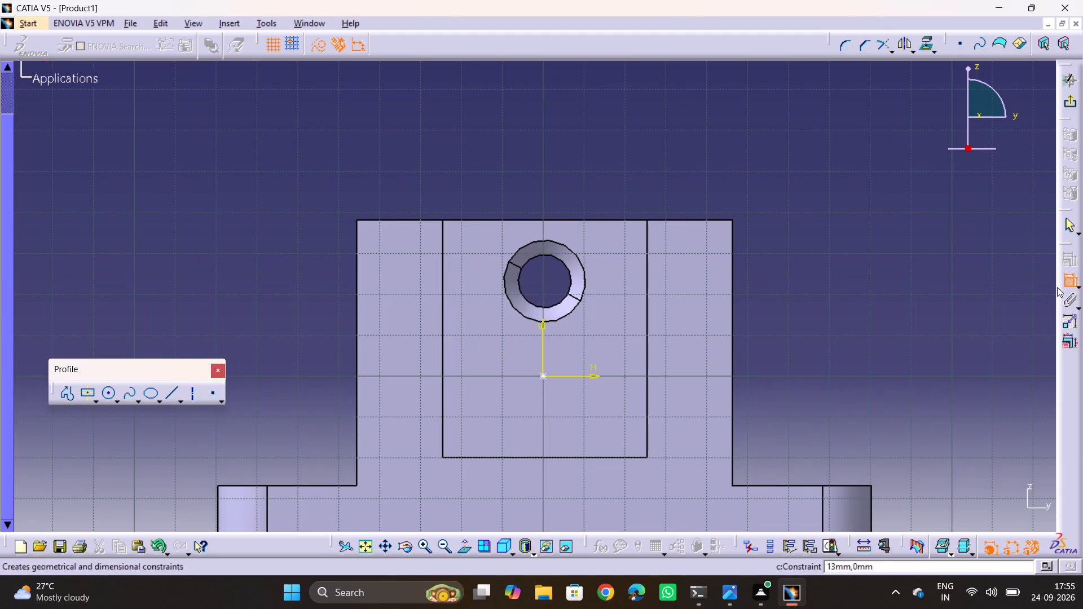
click(544, 378)
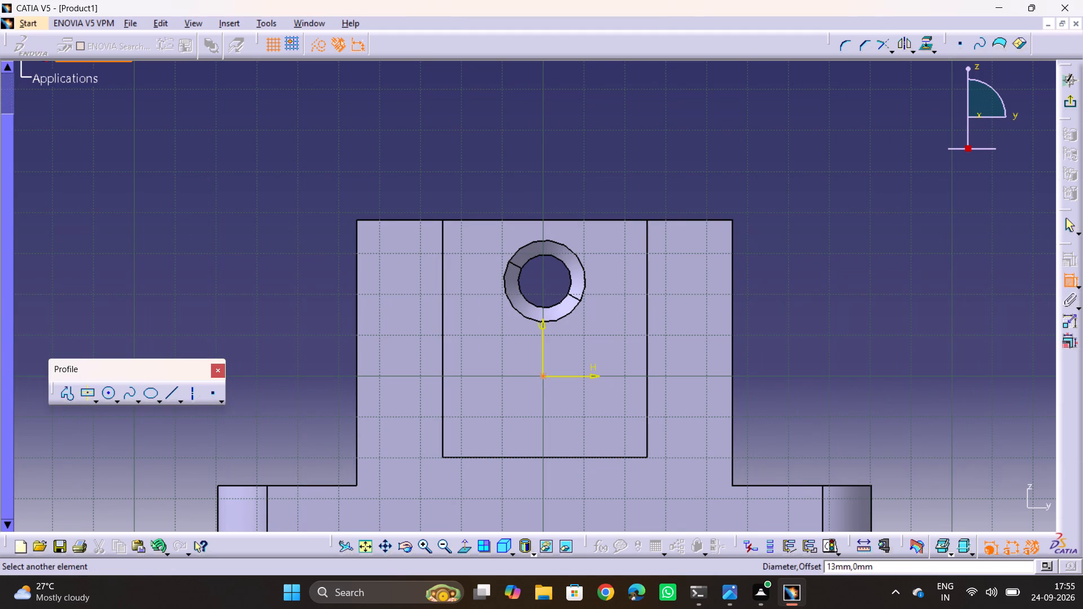
click(536, 222)
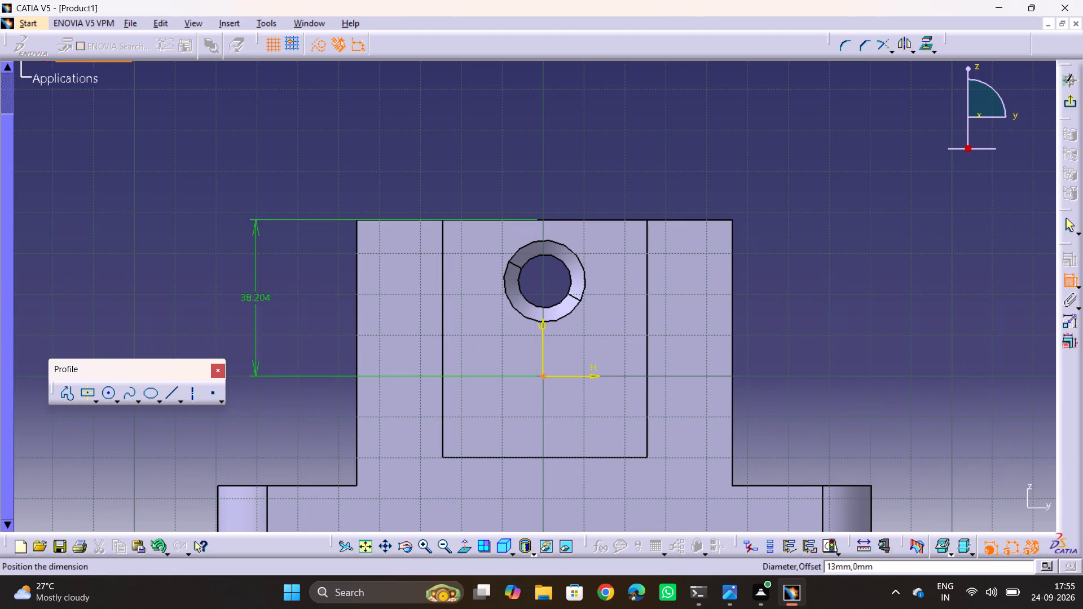
click(281, 320)
double_click(288, 316)
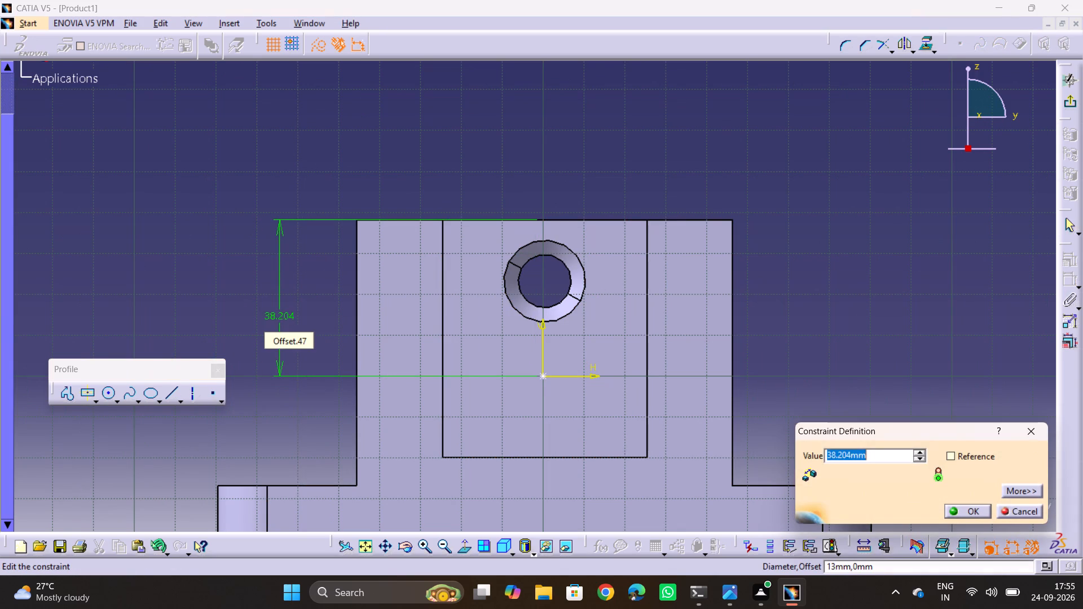
text(35)
key(Return)
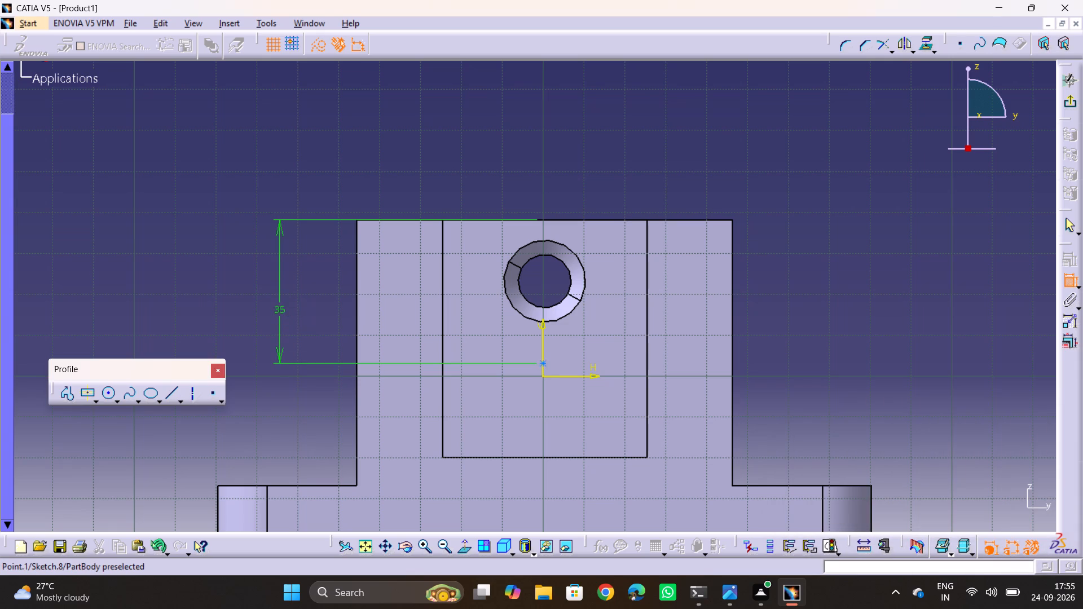
Dimension the second hole's centre point 25 mm from the recess's left side edge and leave the positioning sketch.
click(547, 365)
click(540, 360)
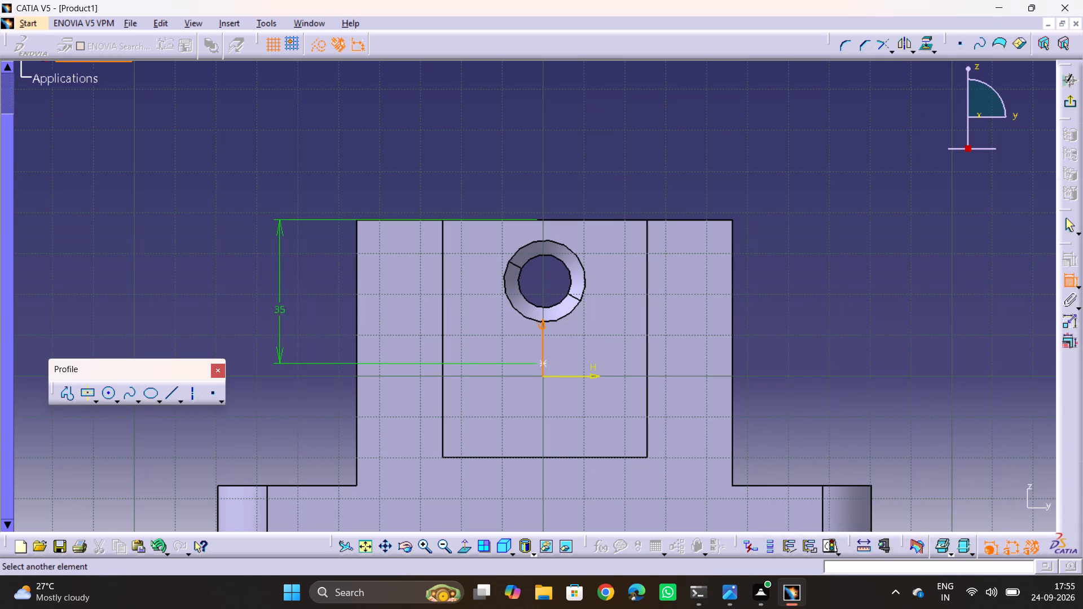
click(554, 381)
click(548, 374)
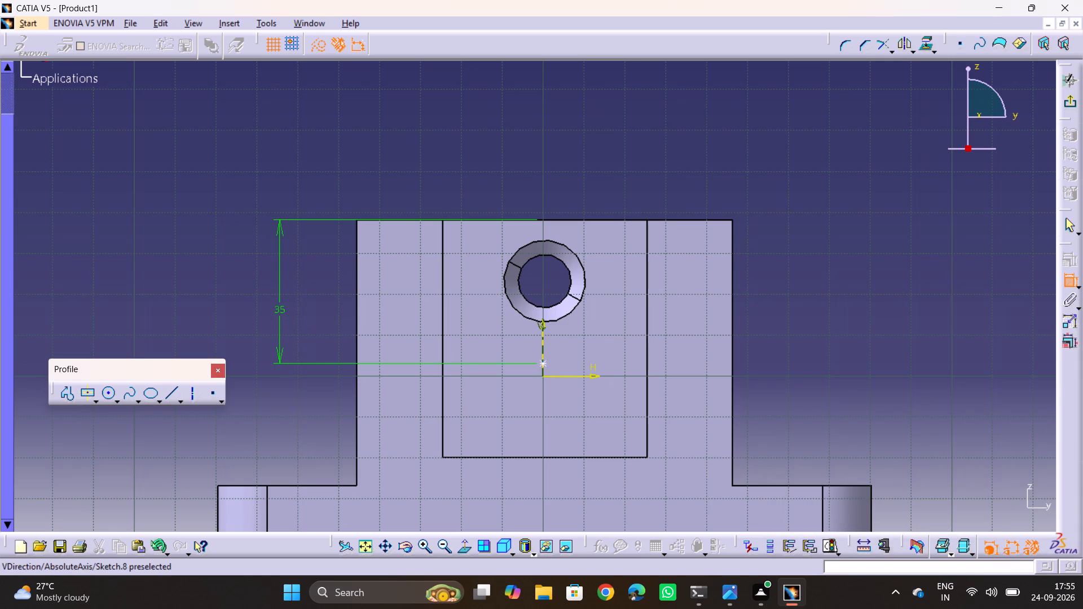
click(543, 364)
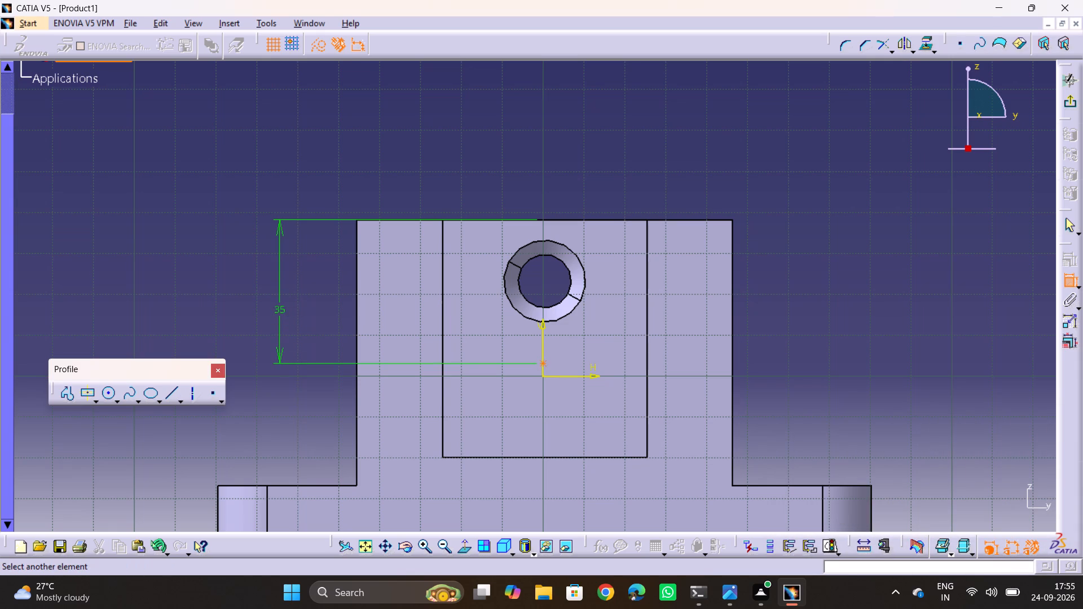
click(443, 337)
click(492, 160)
double_click(492, 156)
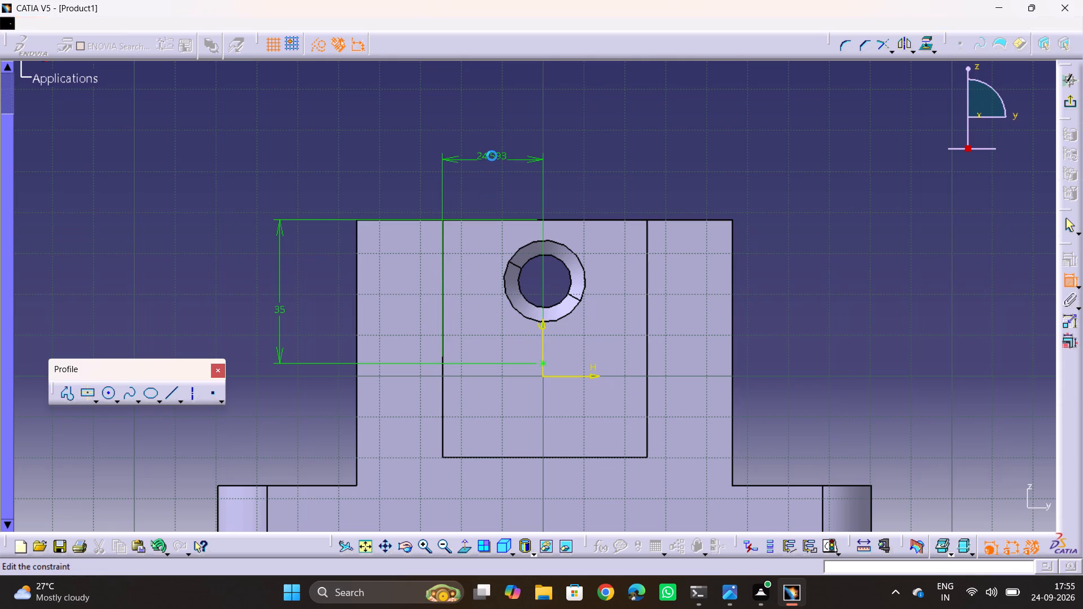
text(25)
key(Return)
click(812, 288)
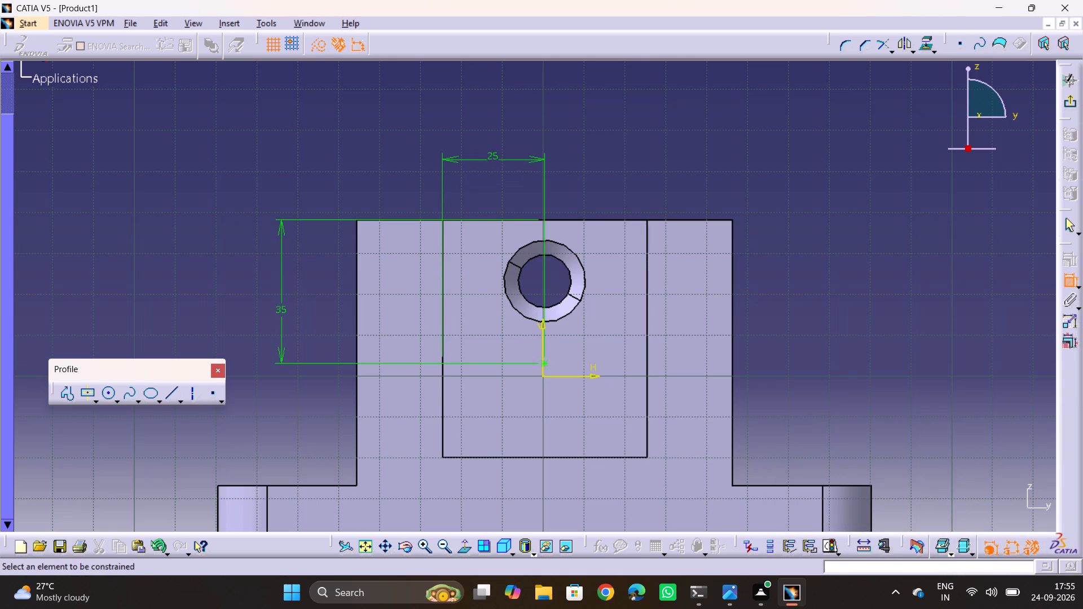
click(1060, 105)
click(1070, 107)
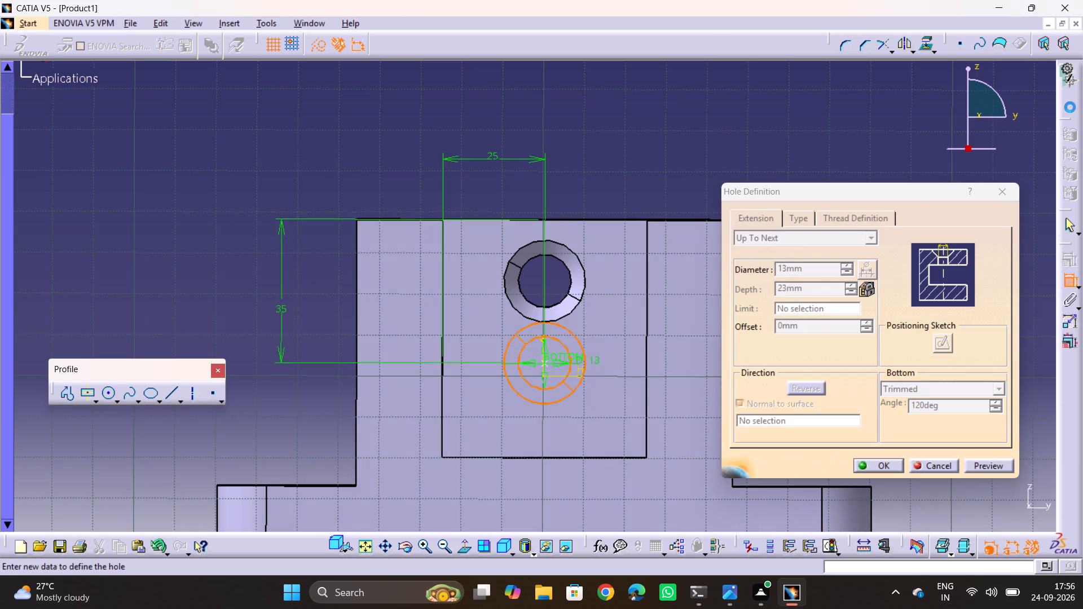
Check the hole spacing in the drawing and set the second hole's distance from the top edge to 42 mm.
key(alt+Tab)
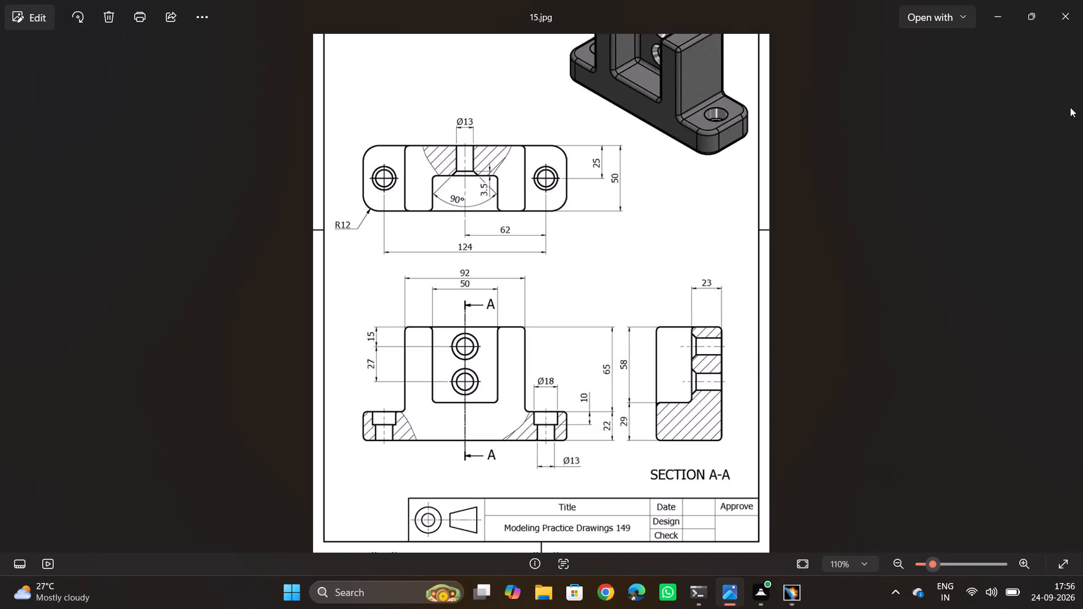
key(alt+Tab)
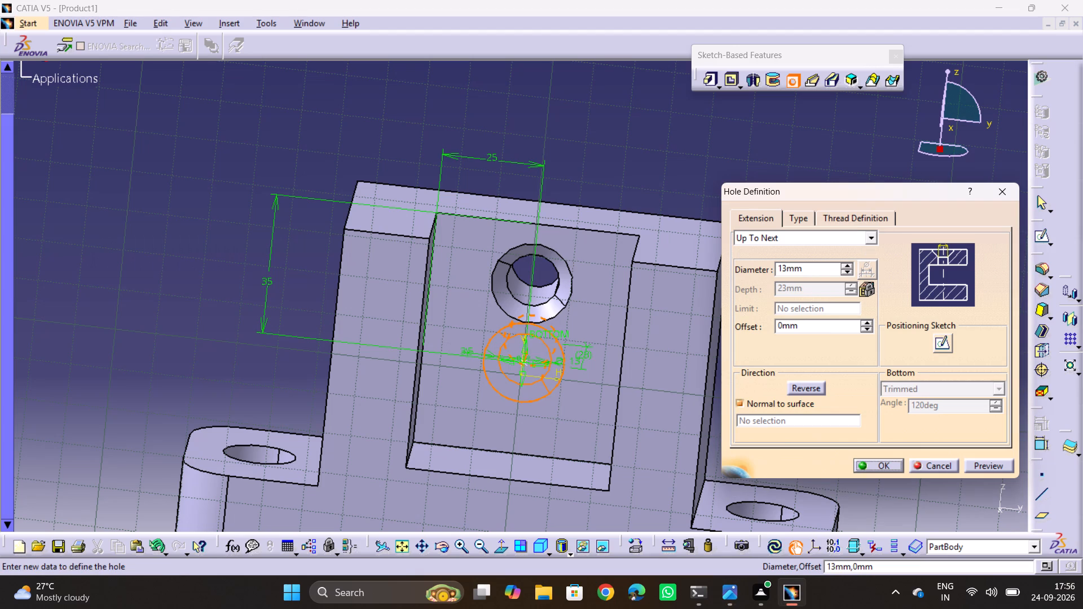
key(alt+Tab)
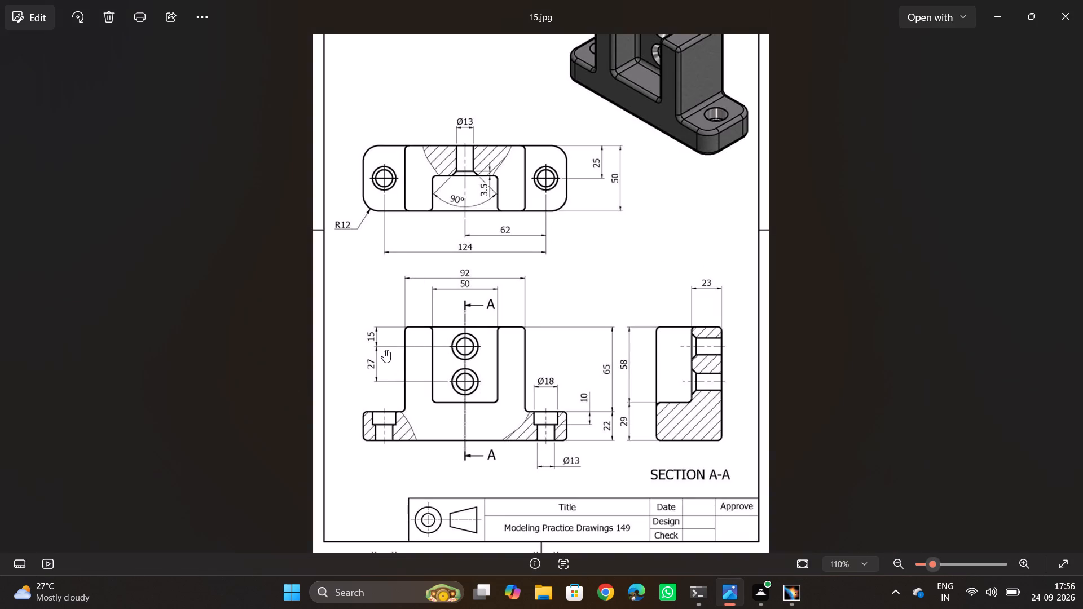
key(alt+Tab)
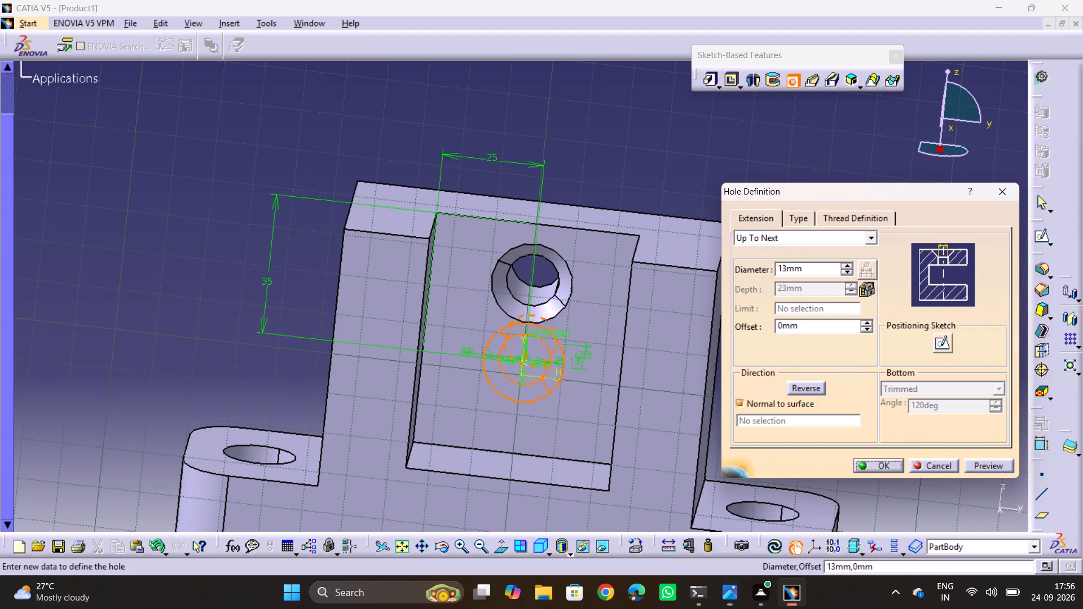
double_click(267, 281)
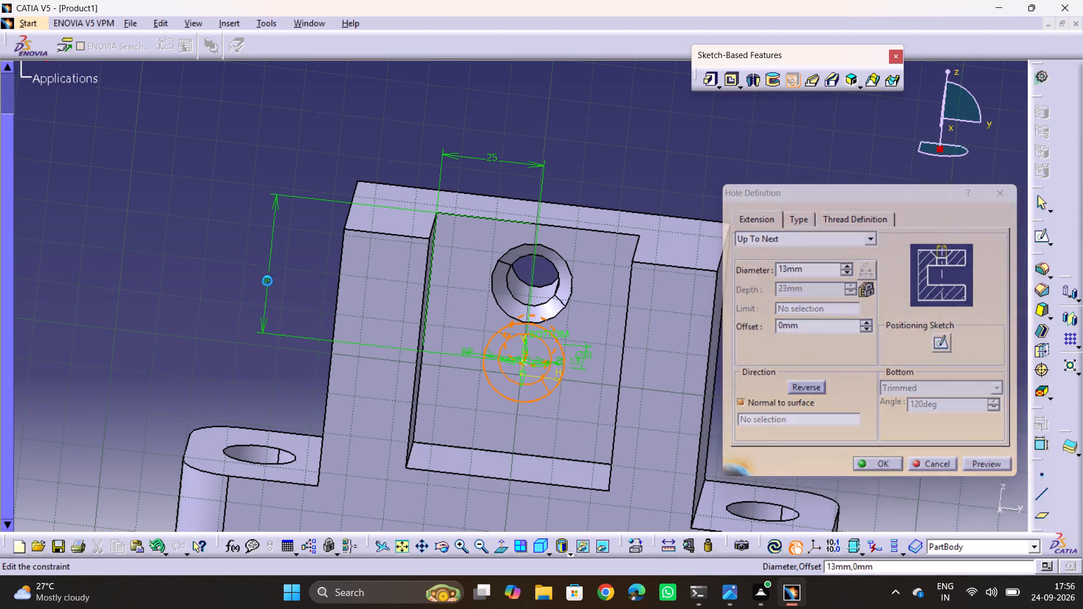
text(42)
key(Return)
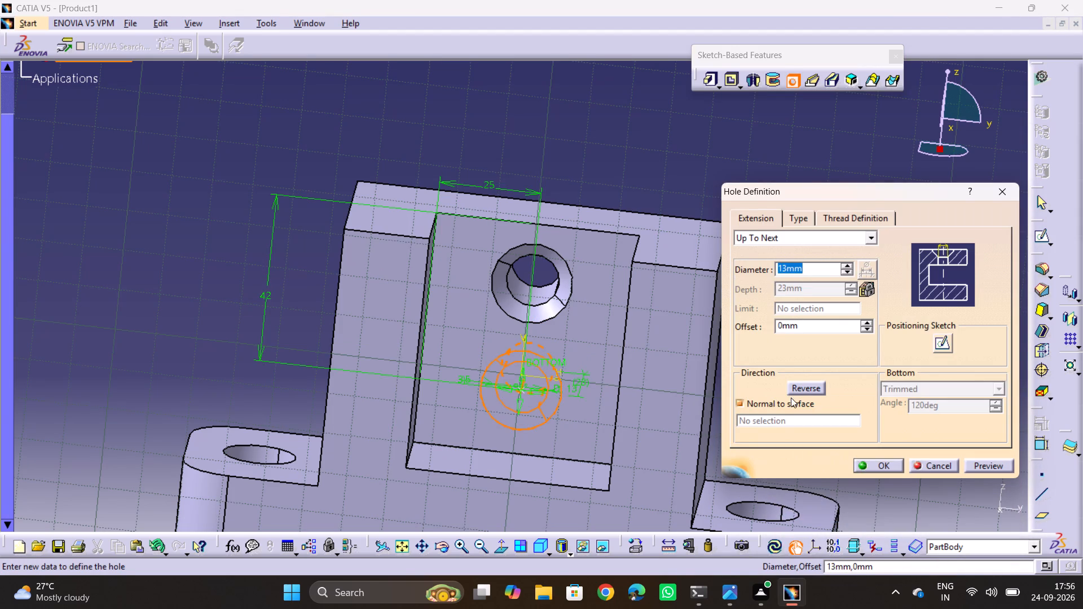
Preview the second countersunk hole in the recess's back wall and create it.
click(986, 466)
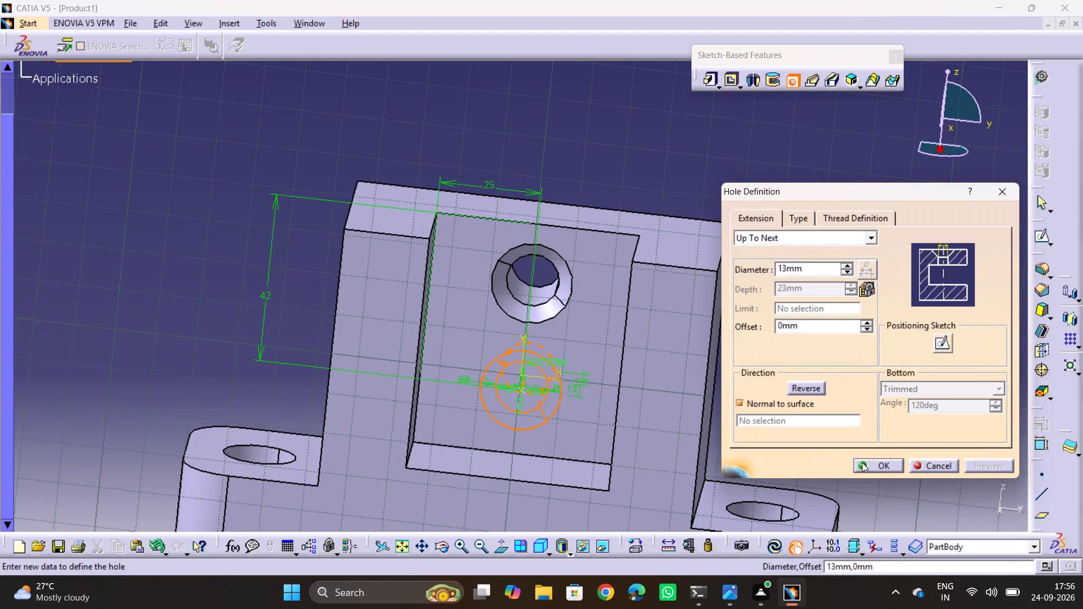
click(861, 461)
click(849, 363)
Inspect the bracket from several angles, examining the recess, the two countersunk back-wall holes and the flange holes.
ctrl+middle_drag(795, 274, 792, 314)
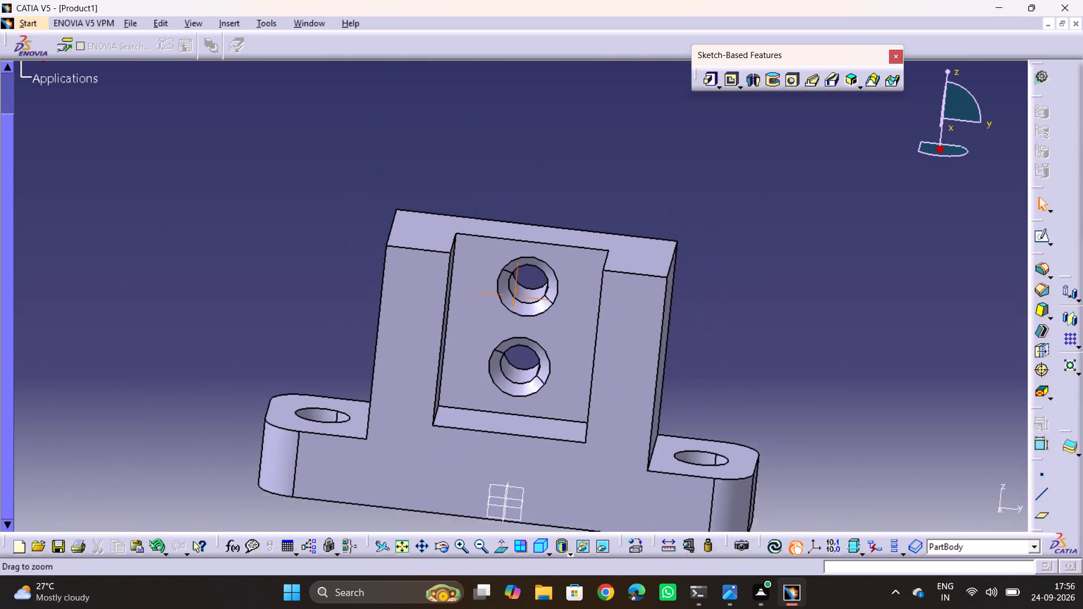
ctrl+middle_drag(792, 314, 792, 333)
middle_drag(741, 311, 699, 250)
drag(741, 311, 565, 350)
drag(642, 266, 697, 249)
drag(699, 250, 644, 363)
middle_drag(699, 250, 641, 363)
ctrl+middle_drag(684, 266, 693, 388)
scroll(611, 382, down, 1)
middle_drag(609, 382, 724, 307)
drag(663, 319, 724, 307)
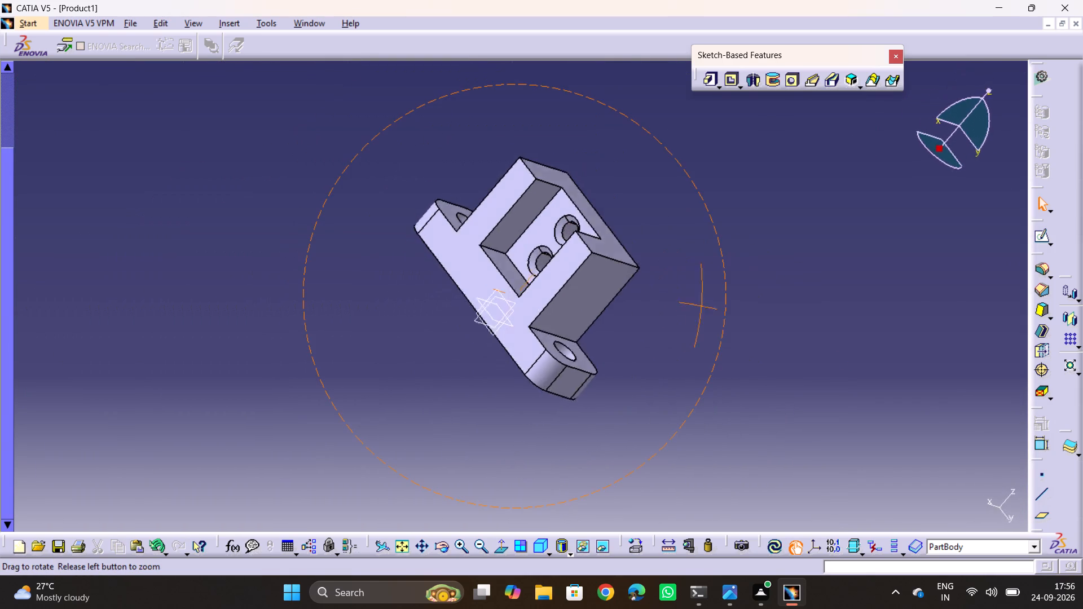
drag(724, 307, 928, 218)
middle_drag(724, 307, 927, 218)
scroll(908, 224, up, 1)
middle_drag(427, 142, 253, 359)
drag(427, 142, 253, 359)
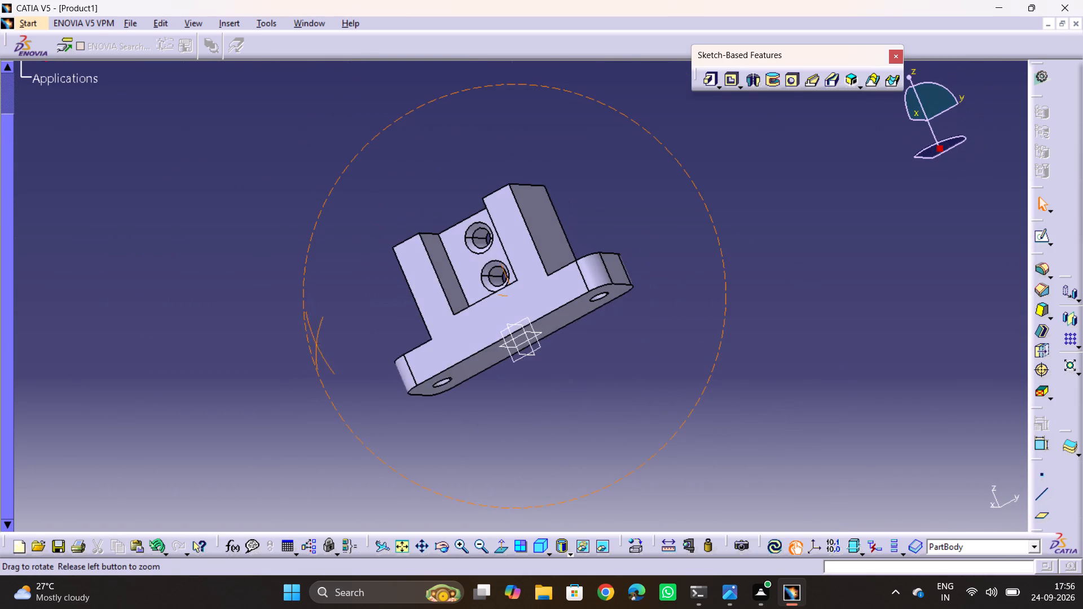
middle_drag(253, 359, 249, 347)
middle_drag(525, 114, 619, 215)
drag(525, 114, 587, 280)
drag(594, 268, 619, 215)
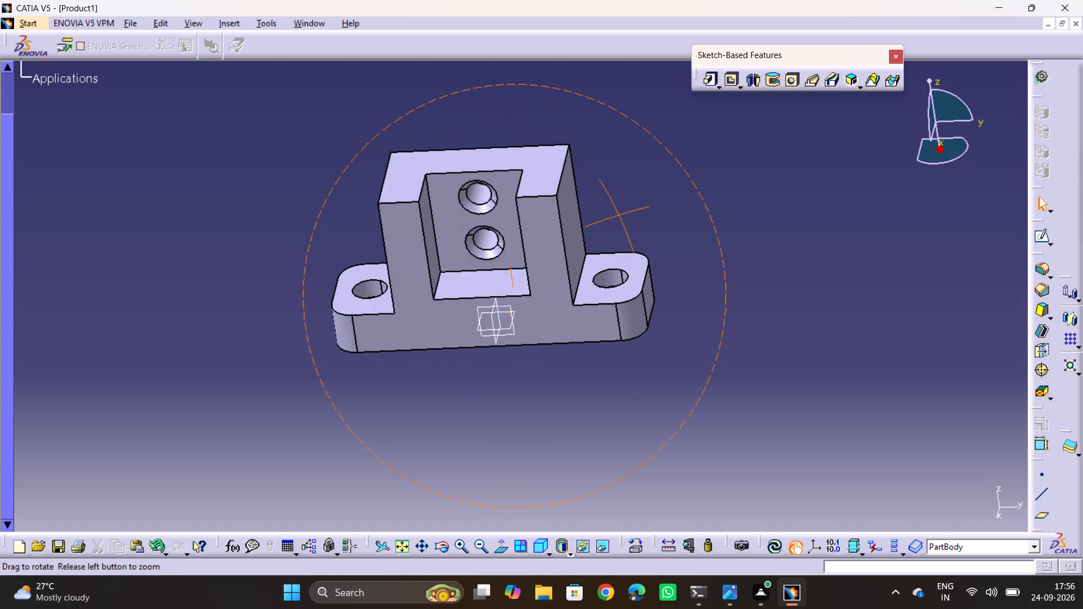
drag(619, 215, 617, 218)
middle_drag(619, 215, 617, 218)
ctrl+middle_drag(689, 192, 725, 244)
drag(745, 142, 735, 152)
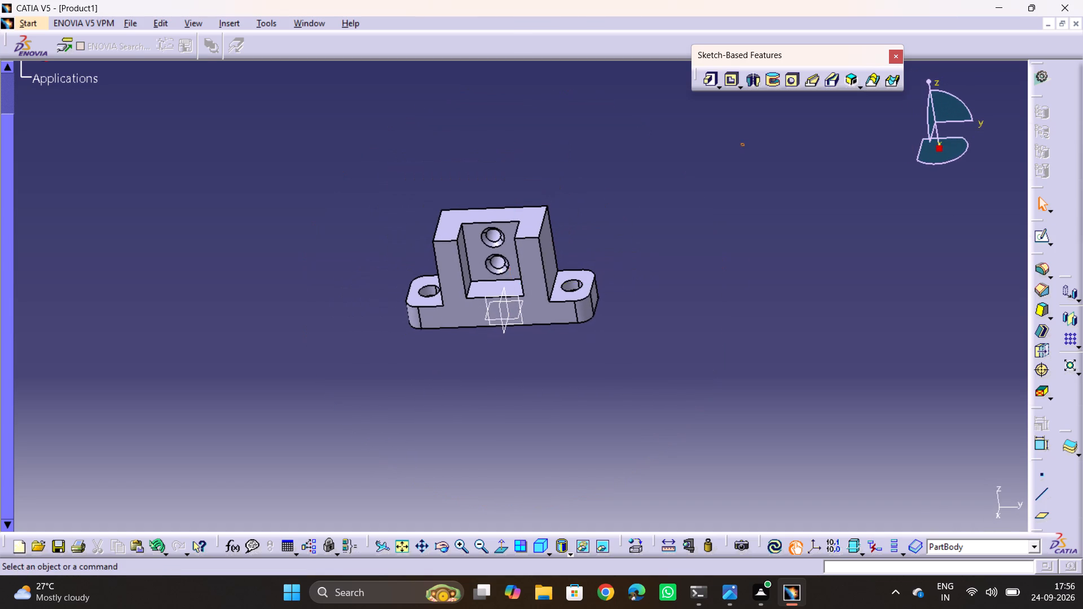
drag(735, 152, 180, 438)
click(620, 399)
ctrl+middle_drag(577, 220, 609, 136)
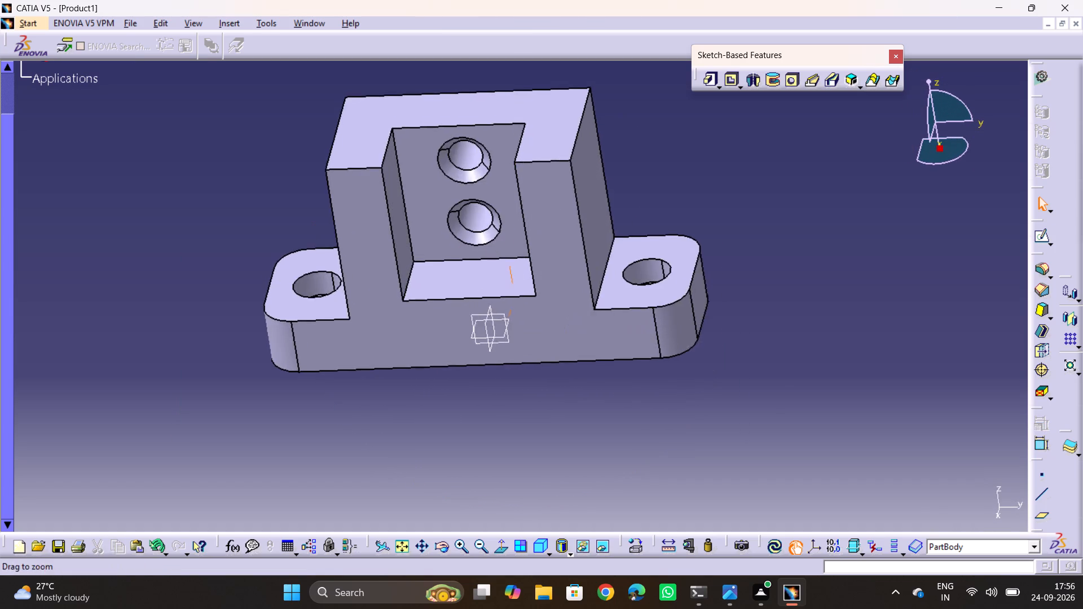
middle_drag(592, 162, 673, 223)
Open the bracket's base pad definition from its front face and close it again.
double_click(663, 348)
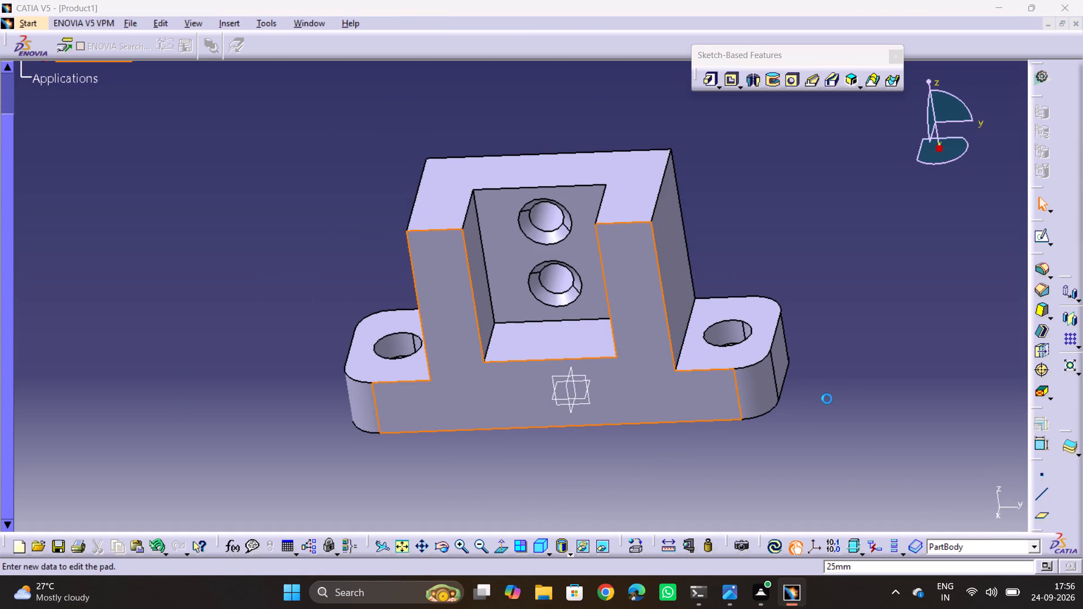
click(872, 517)
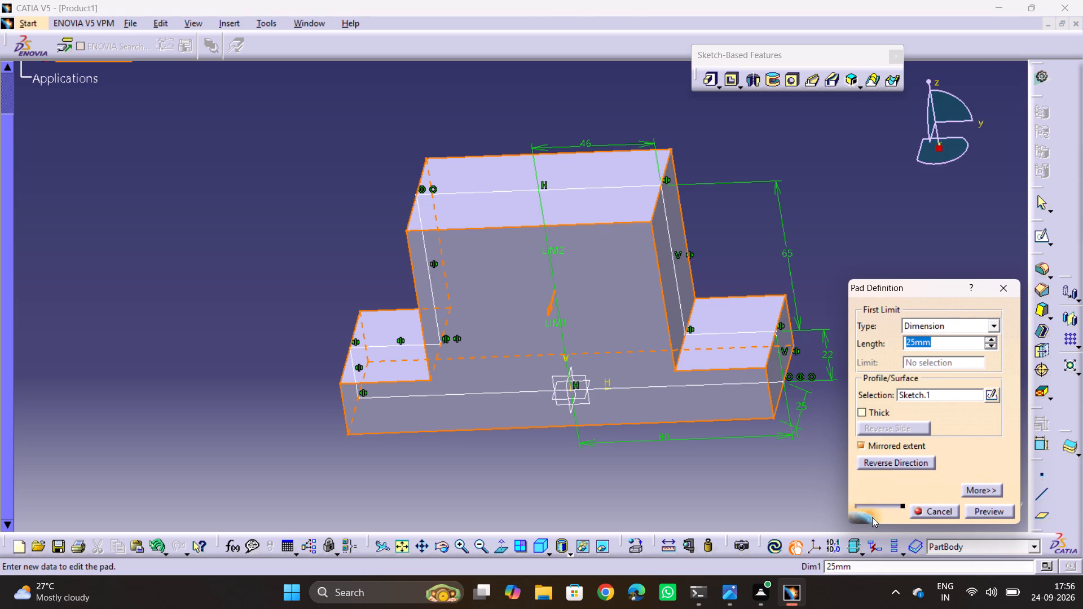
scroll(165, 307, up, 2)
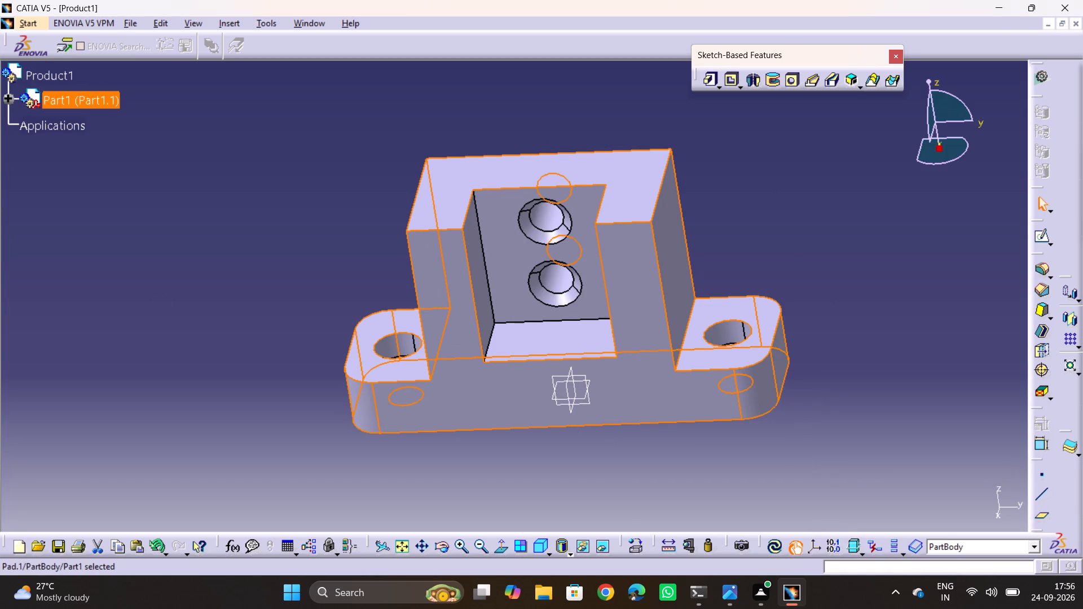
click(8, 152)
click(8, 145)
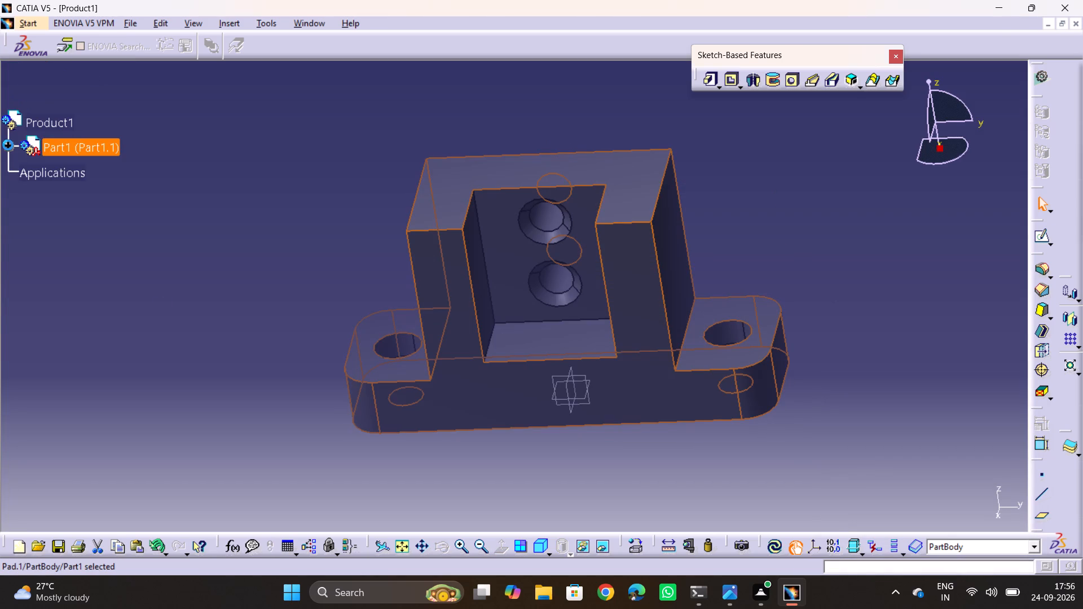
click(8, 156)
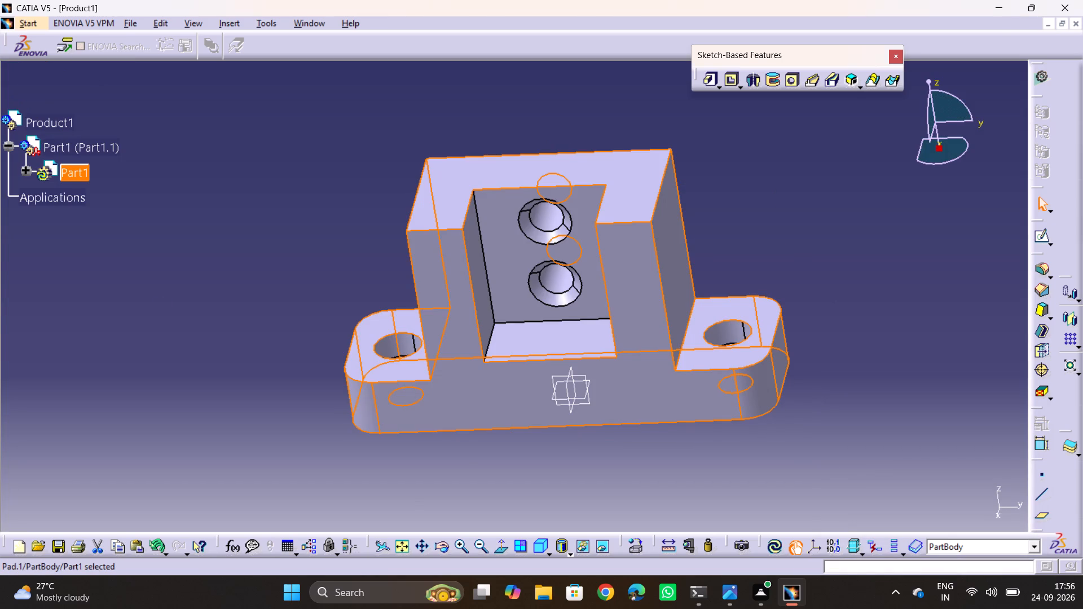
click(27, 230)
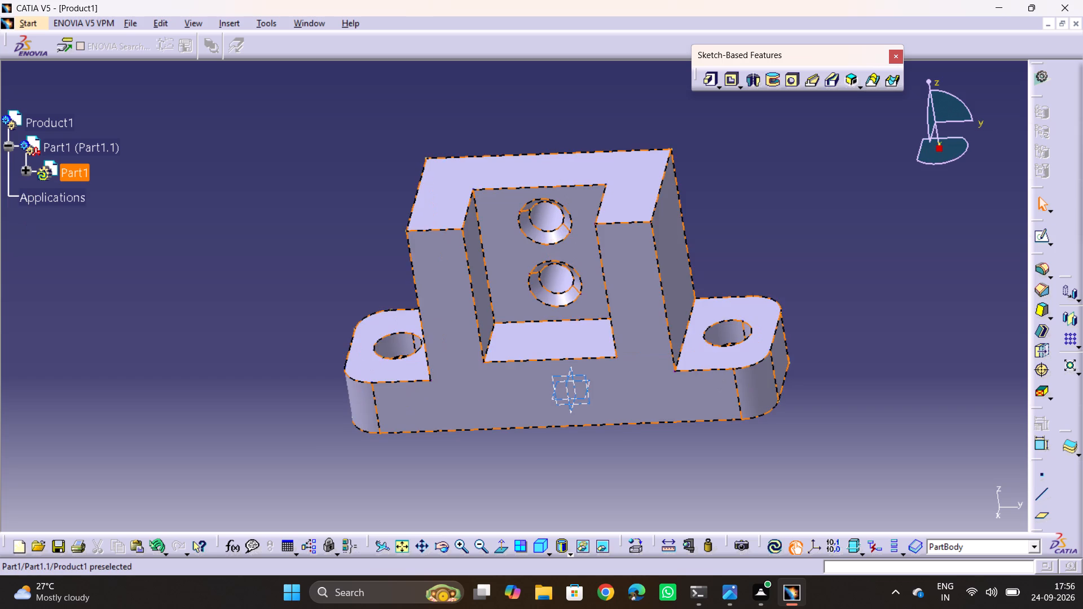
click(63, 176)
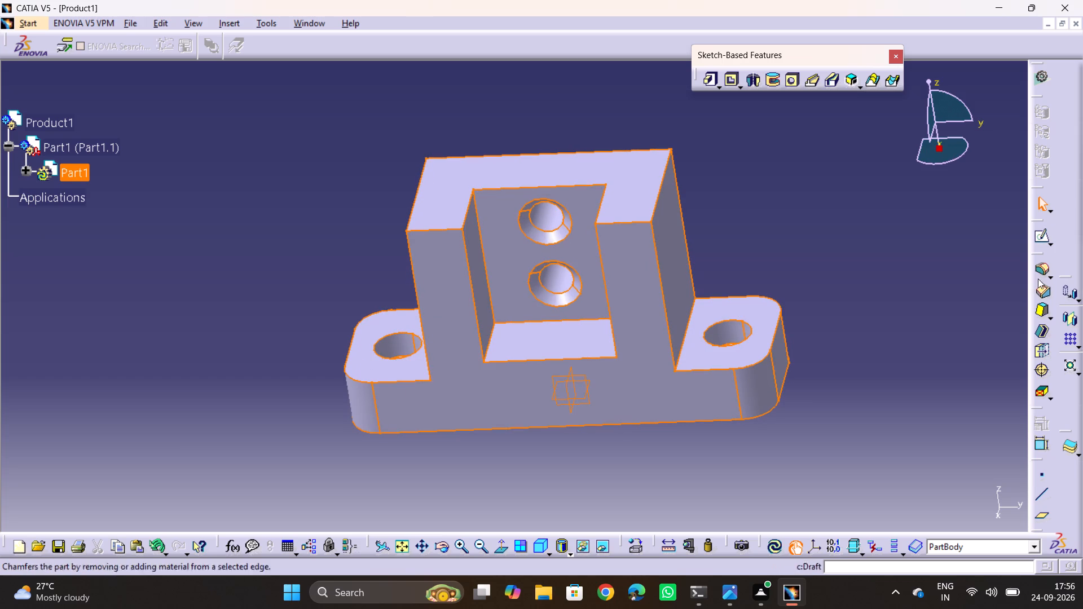
Set up a 1 mm edge fillet on the bracket's top face and front face and preview it.
click(1041, 275)
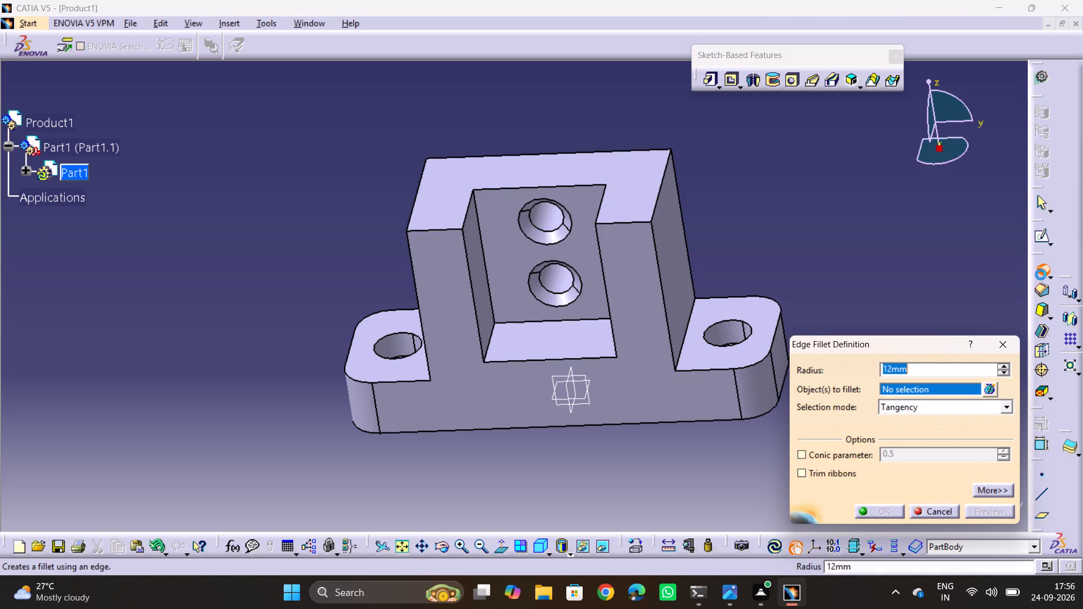
key(1)
key(Return)
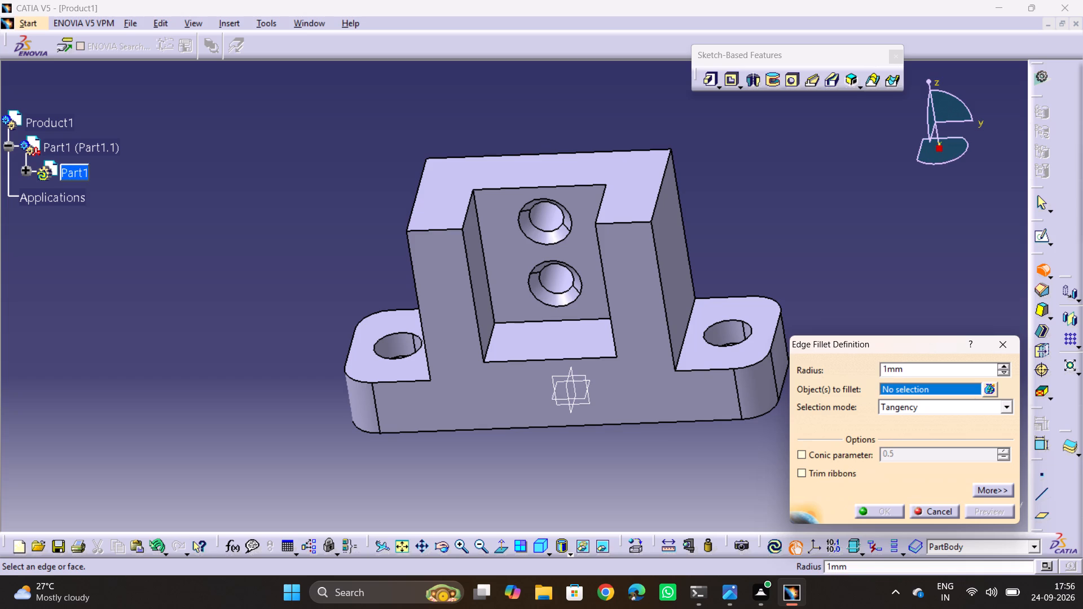
click(547, 165)
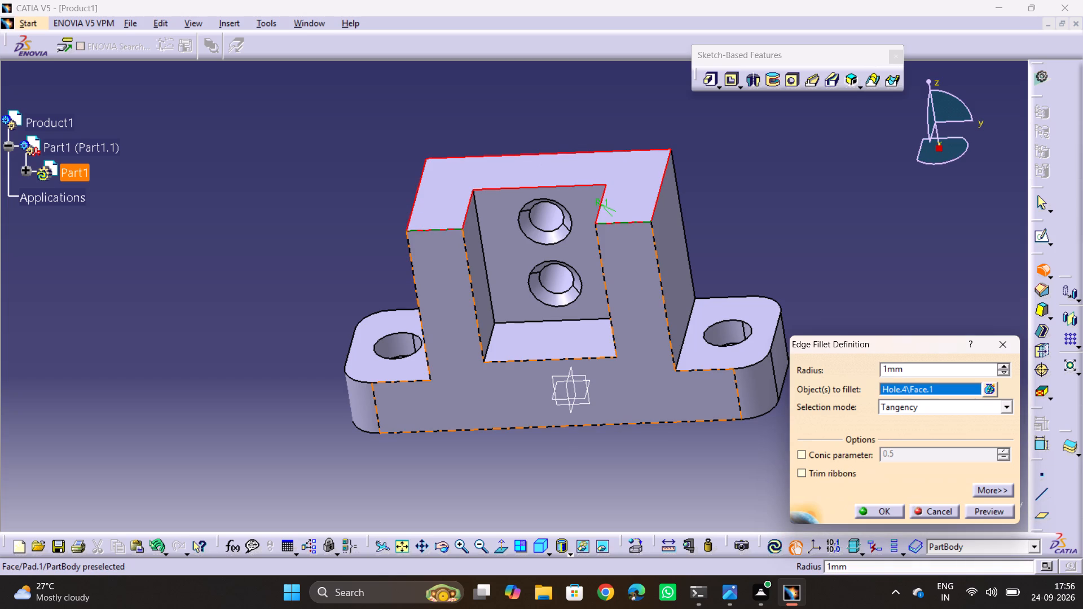
click(639, 328)
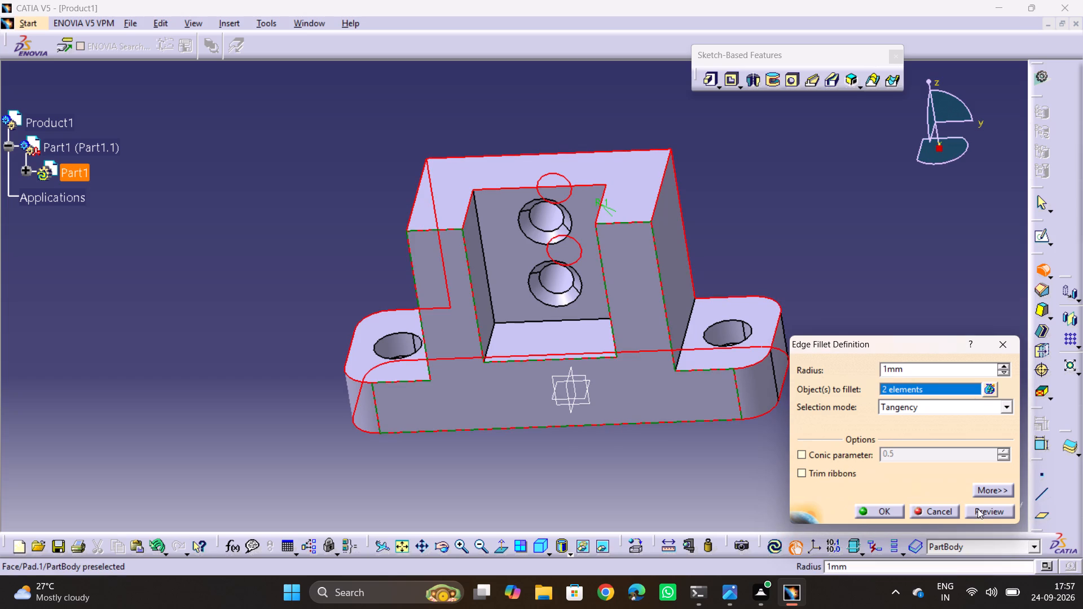
click(978, 507)
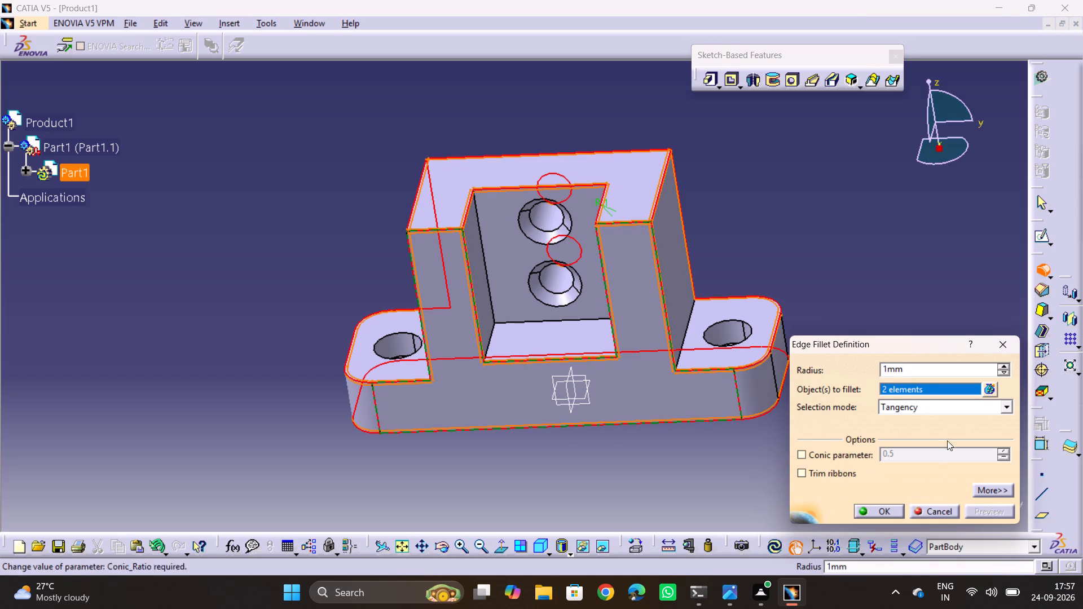
Set the fillet radius to 2 mm, preview it, check the drawing and create the edge fillet.
double_click(906, 370)
key(2)
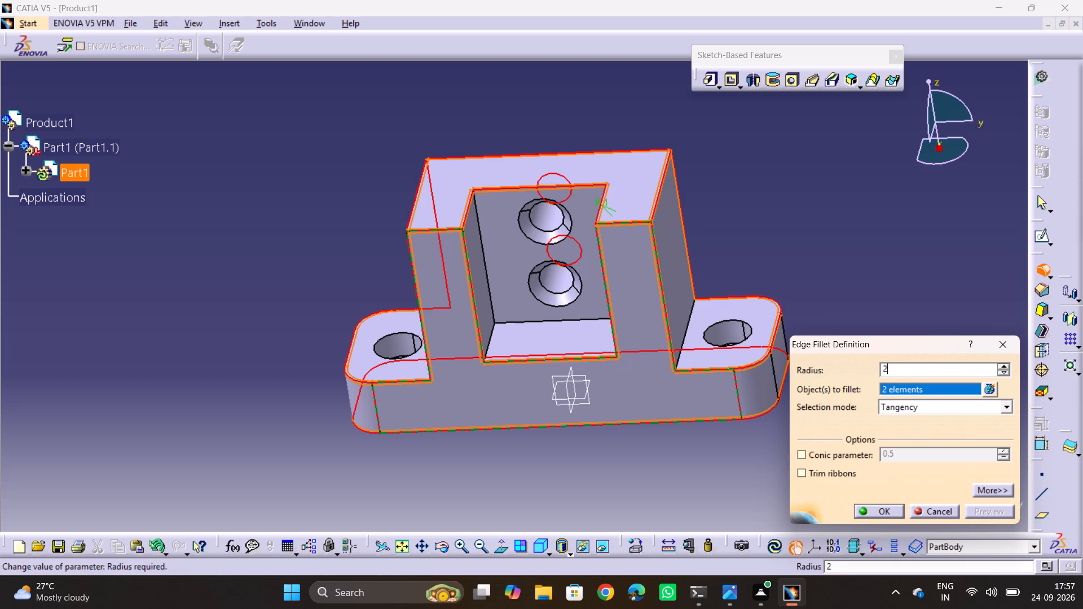
click(944, 468)
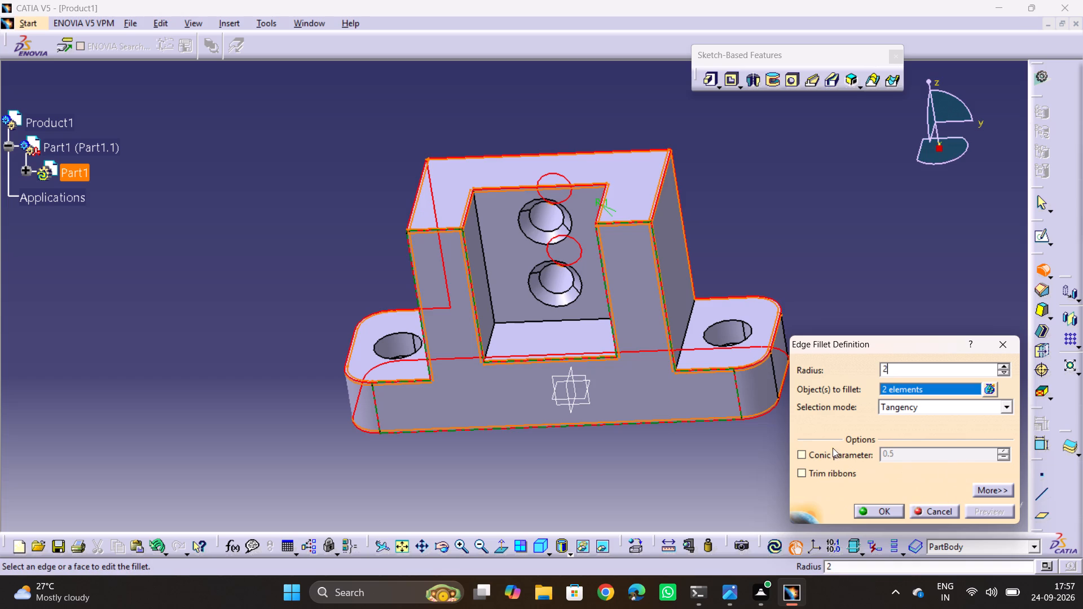
click(927, 407)
click(927, 407)
click(980, 517)
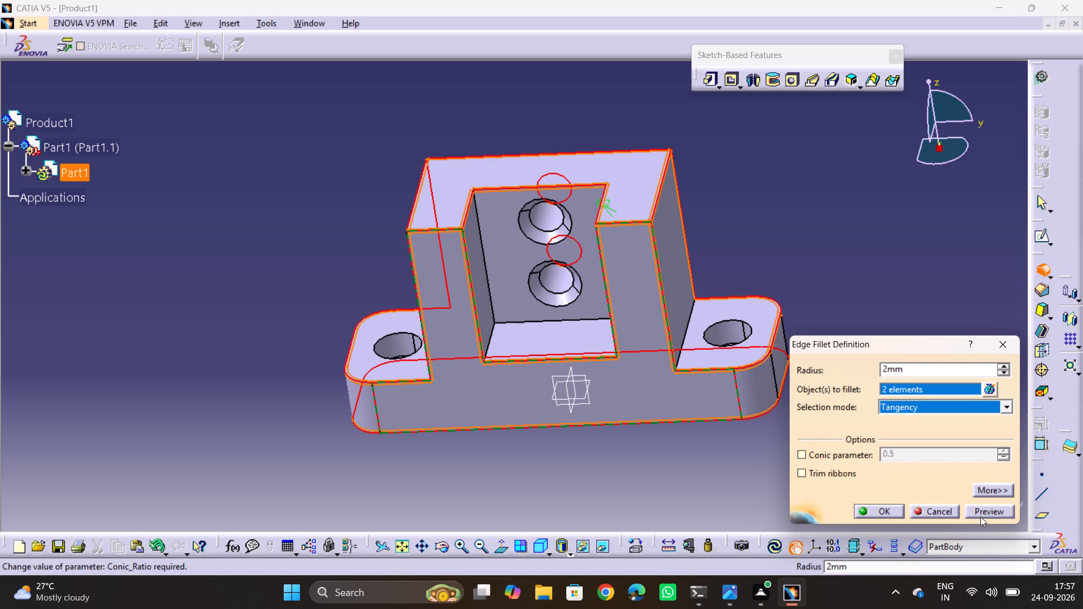
key(alt+Tab)
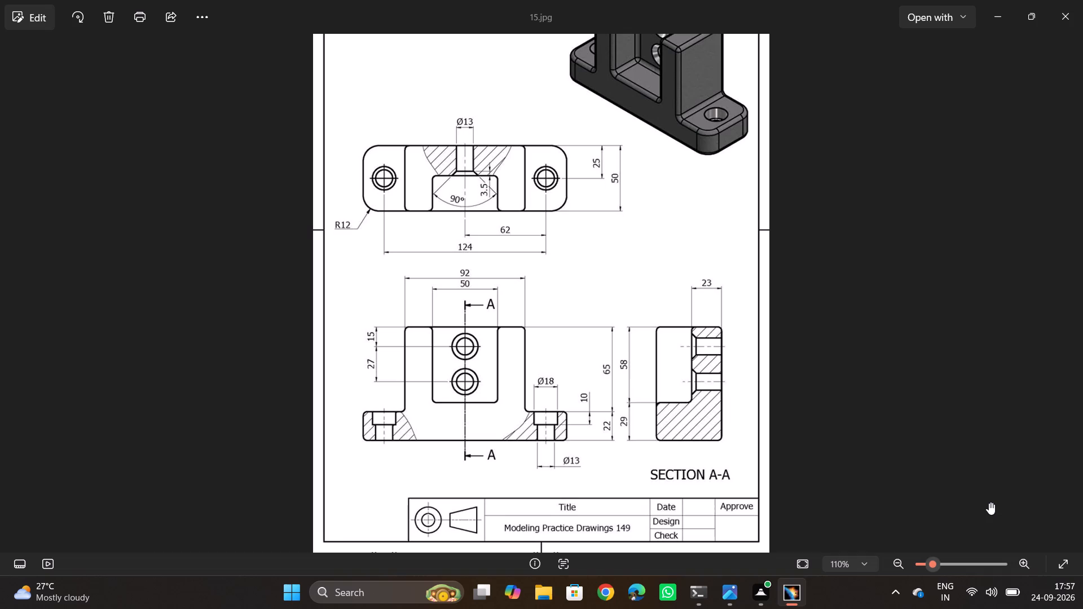
key(alt+Tab)
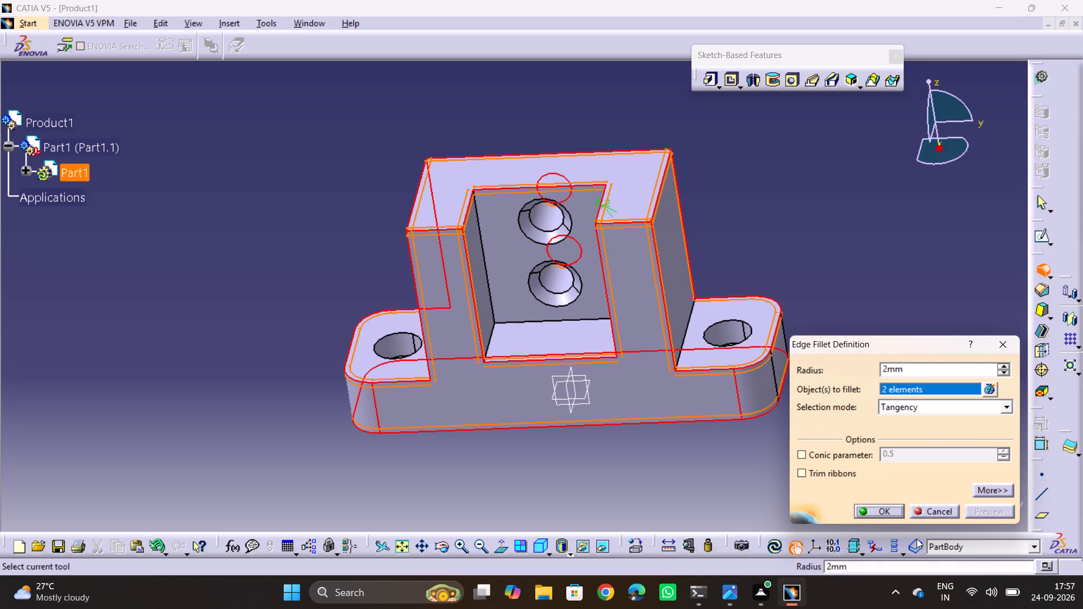
click(884, 510)
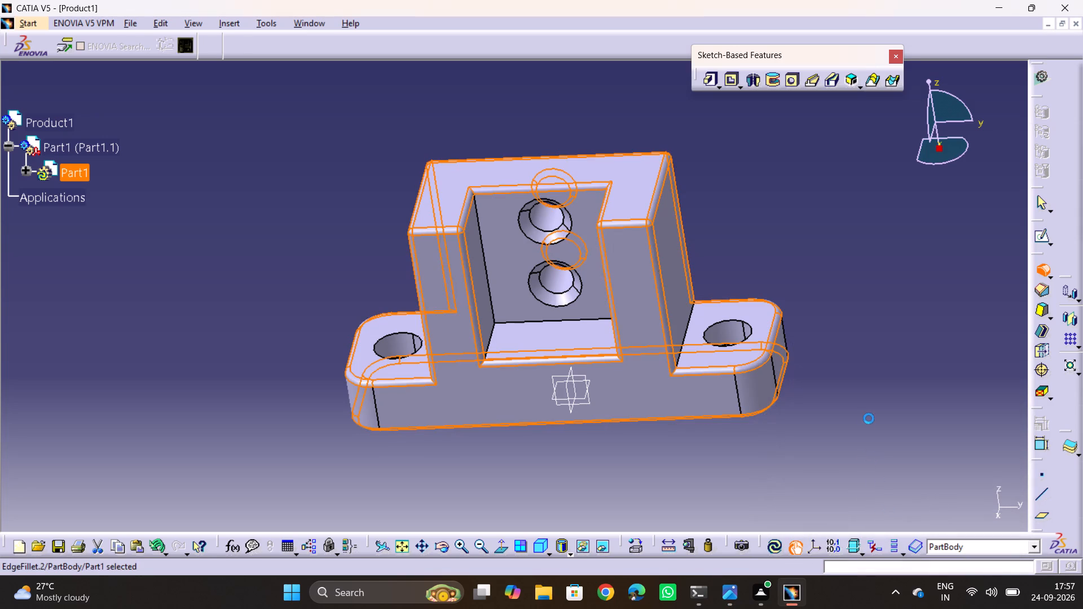
Reopen the new edge fillet on the bracket's top and front faces and set its radius to 3 mm.
click(869, 418)
middle_drag(811, 435, 786, 442)
drag(791, 443, 786, 442)
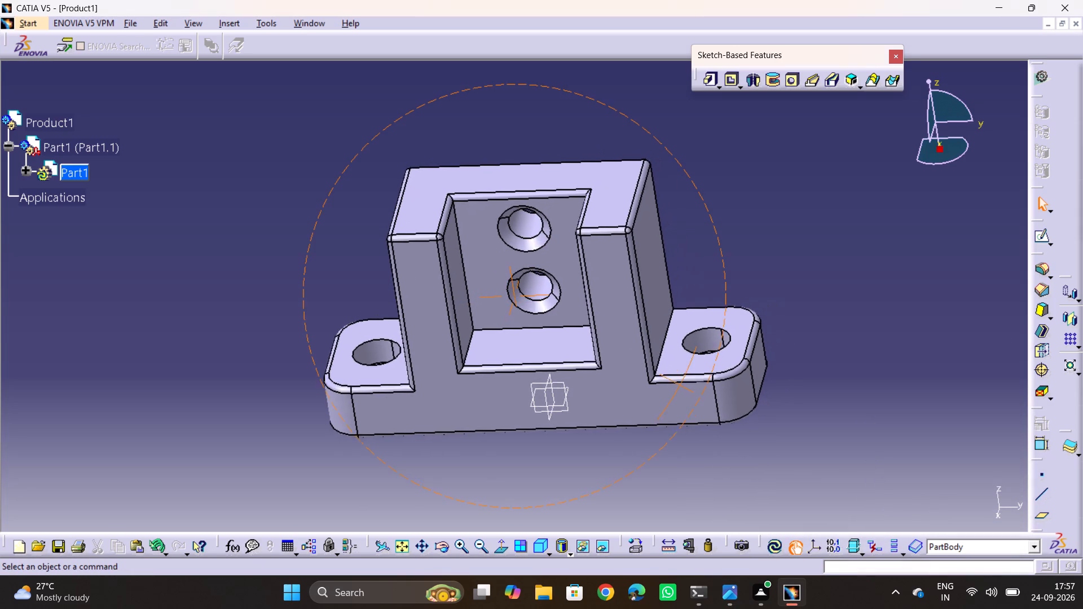
middle_drag(786, 442, 670, 460)
drag(786, 442, 673, 454)
key(alt+Tab)
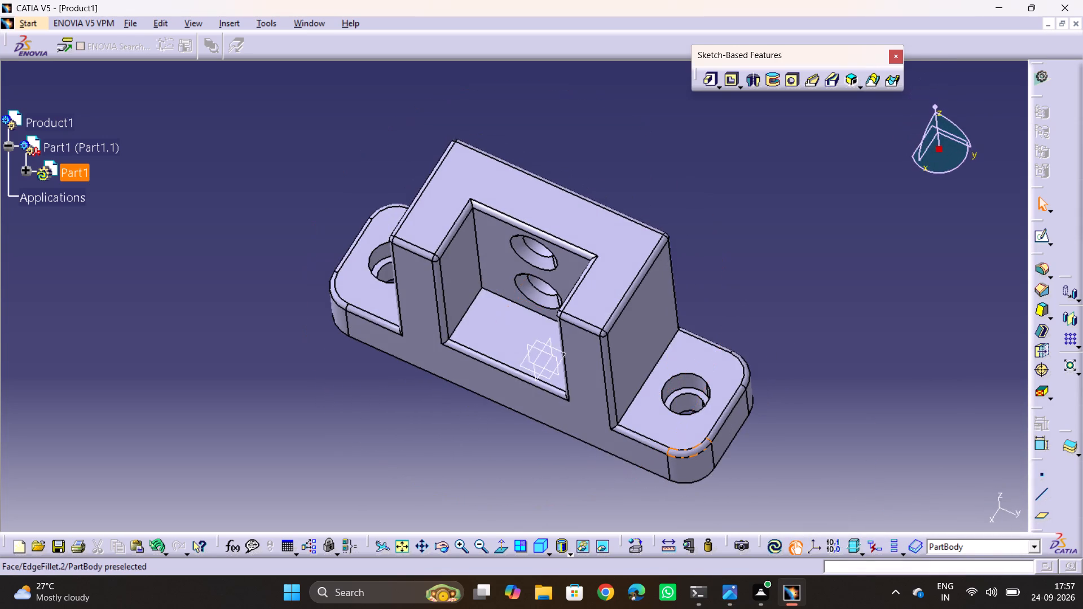
key(alt+Tab)
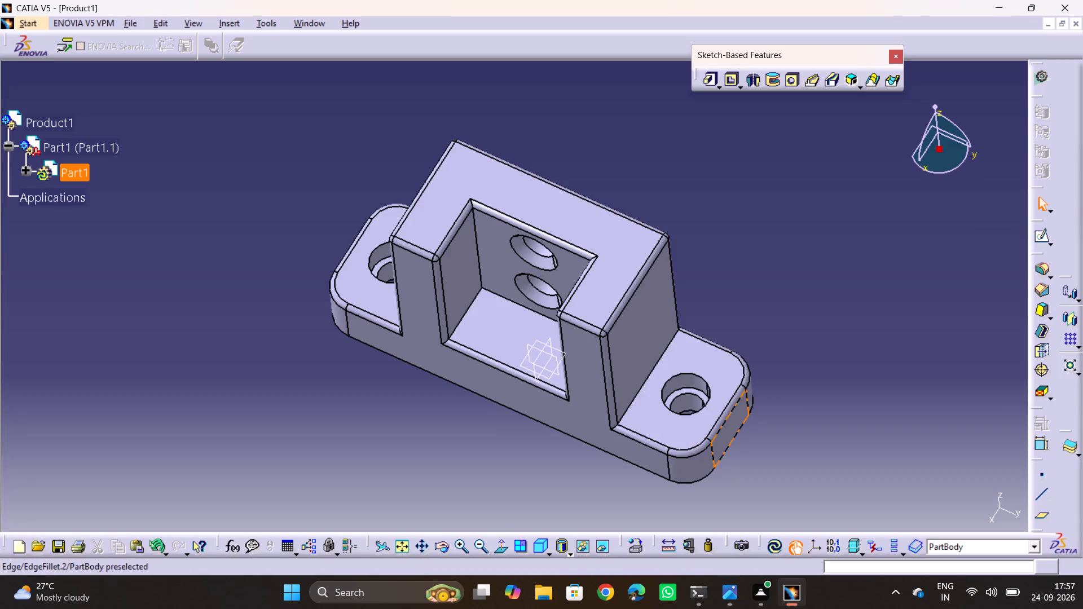
double_click(682, 454)
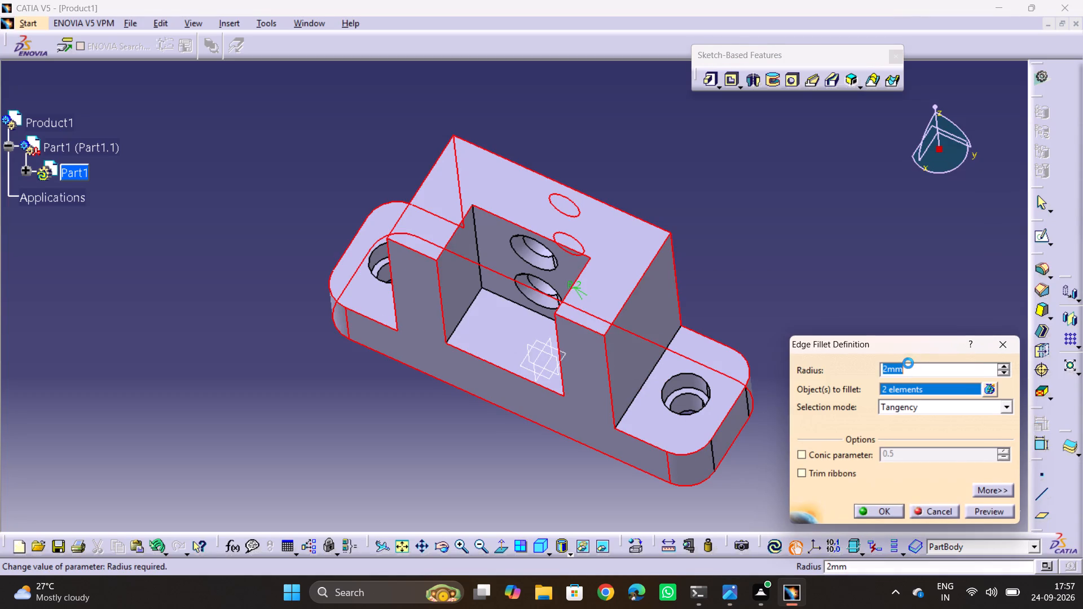
key(3)
key(Return)
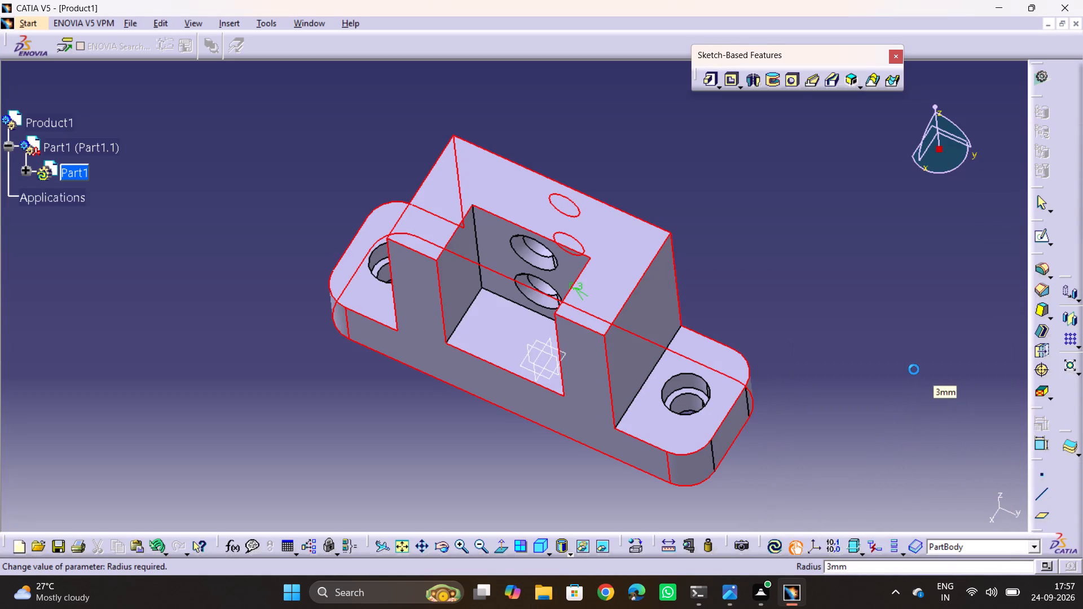
click(892, 412)
Inspect the filleted bracket from several angles and compare its rounded edges and holes with the practice drawing.
scroll(468, 381, down, 1)
middle_drag(468, 381, 492, 332)
drag(468, 381, 492, 332)
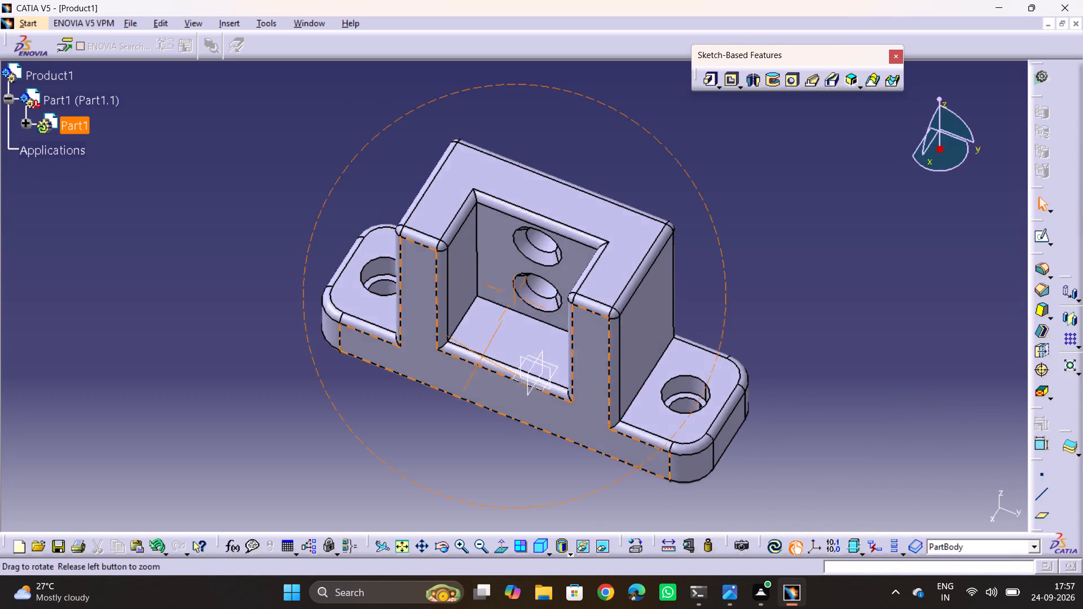
drag(492, 332, 484, 204)
middle_drag(492, 332, 484, 204)
key(alt+Tab)
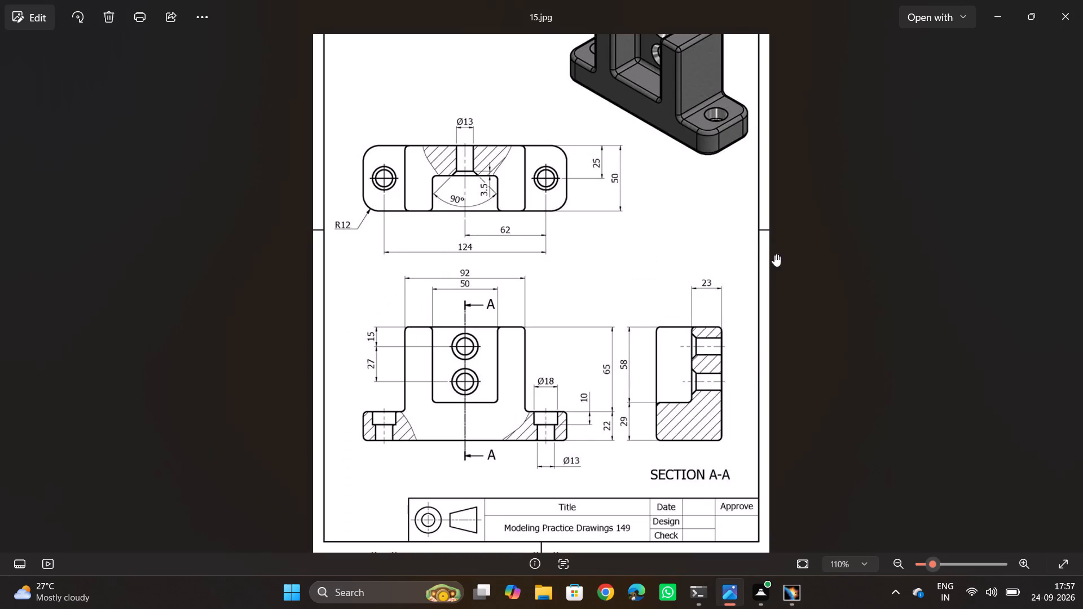
key(alt+Tab)
ctrl+middle_drag(649, 258, 667, 315)
drag(509, 279, 515, 283)
middle_drag(509, 279, 515, 283)
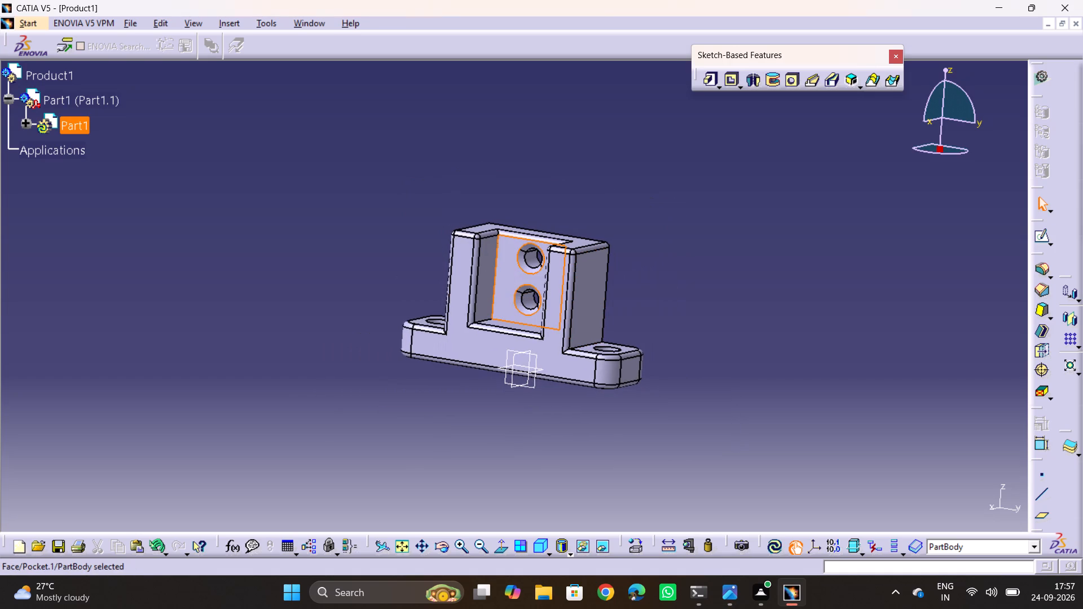
middle_drag(515, 283, 513, 368)
drag(515, 283, 512, 360)
middle_drag(563, 295, 571, 372)
scroll(560, 296, down, 1)
drag(557, 297, 571, 372)
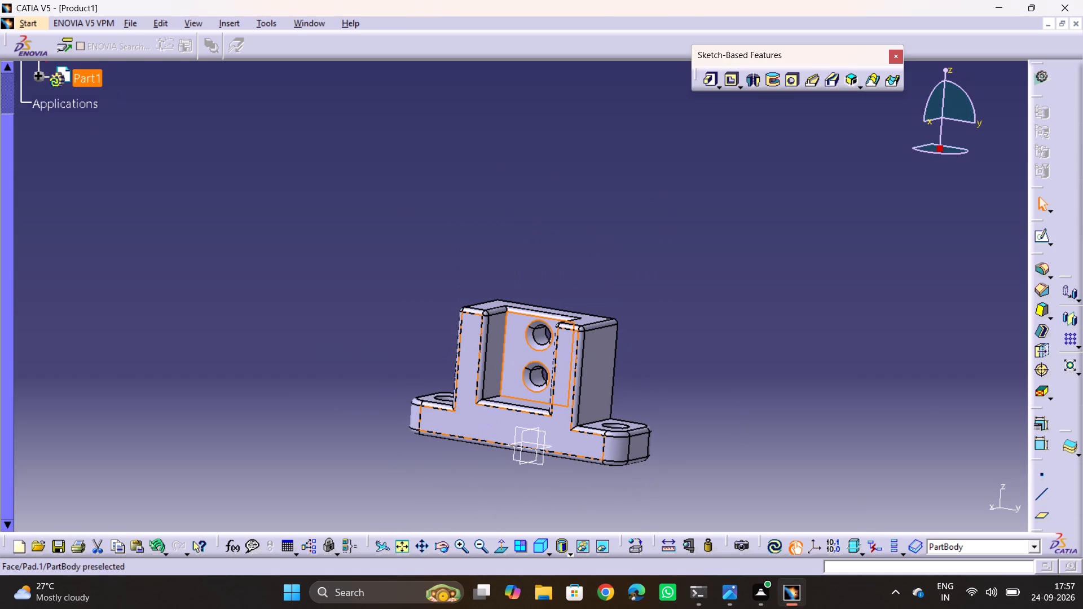
Save the part as C16 in the JI folder, agreeing to update the links in session.
key(ctrl+s)
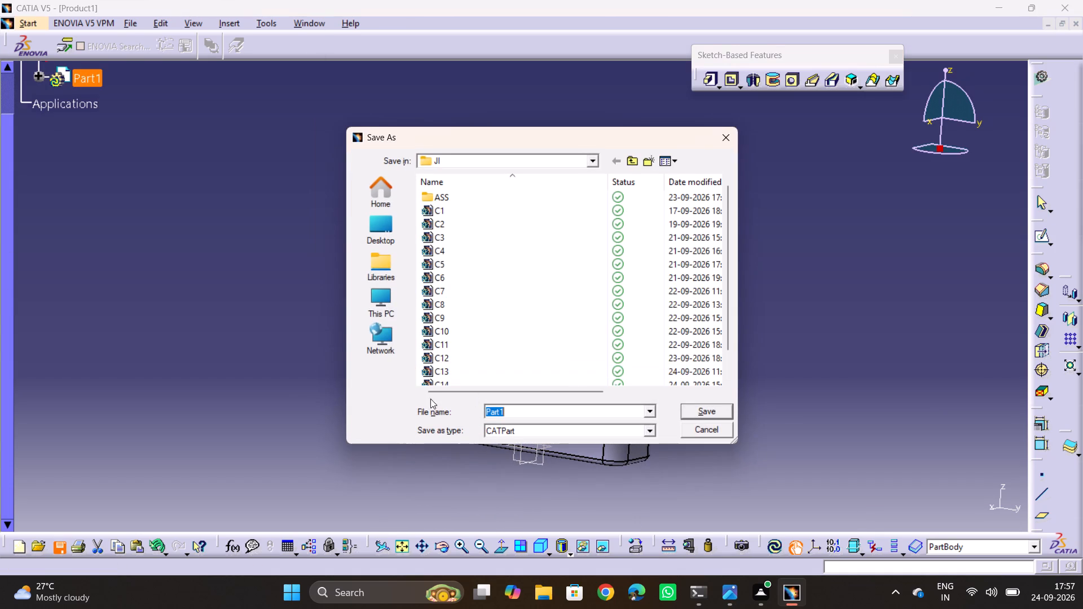
scroll(614, 254, down, 3)
scroll(542, 400, down, 1)
text(C16)
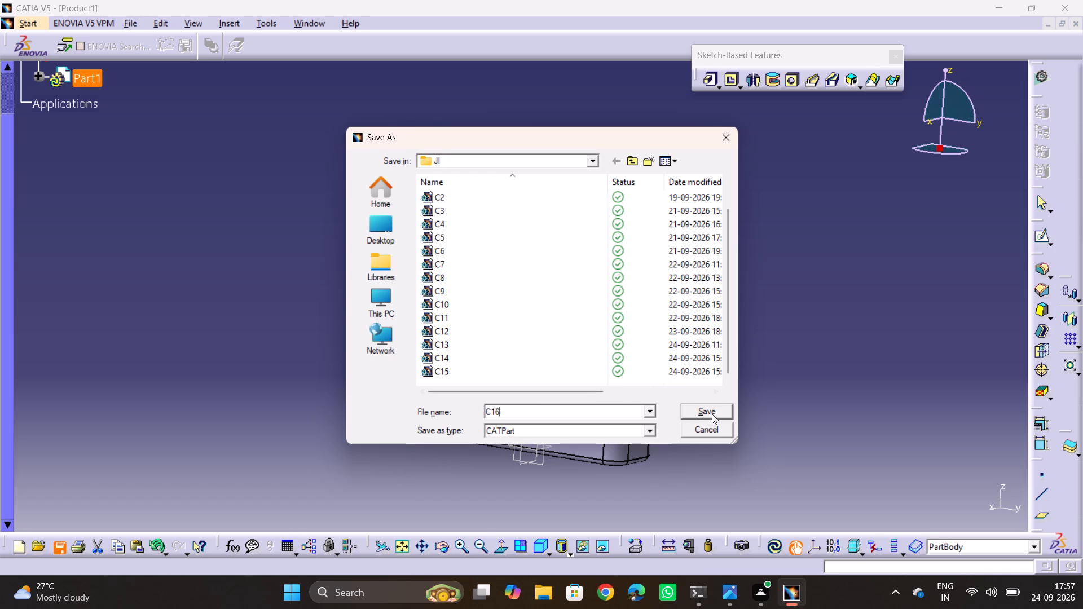
click(712, 414)
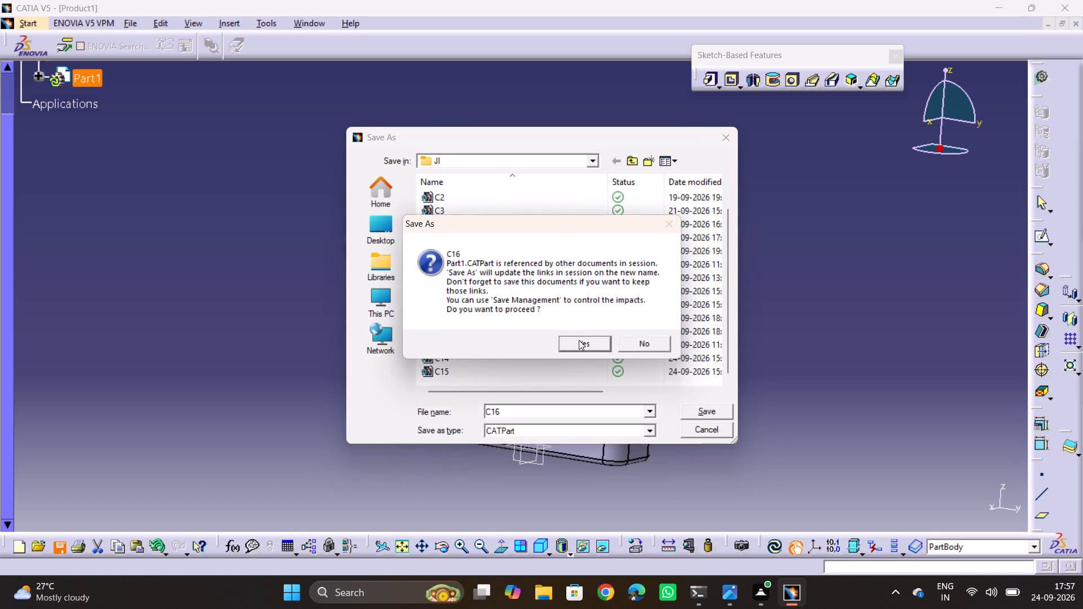
double_click(579, 340)
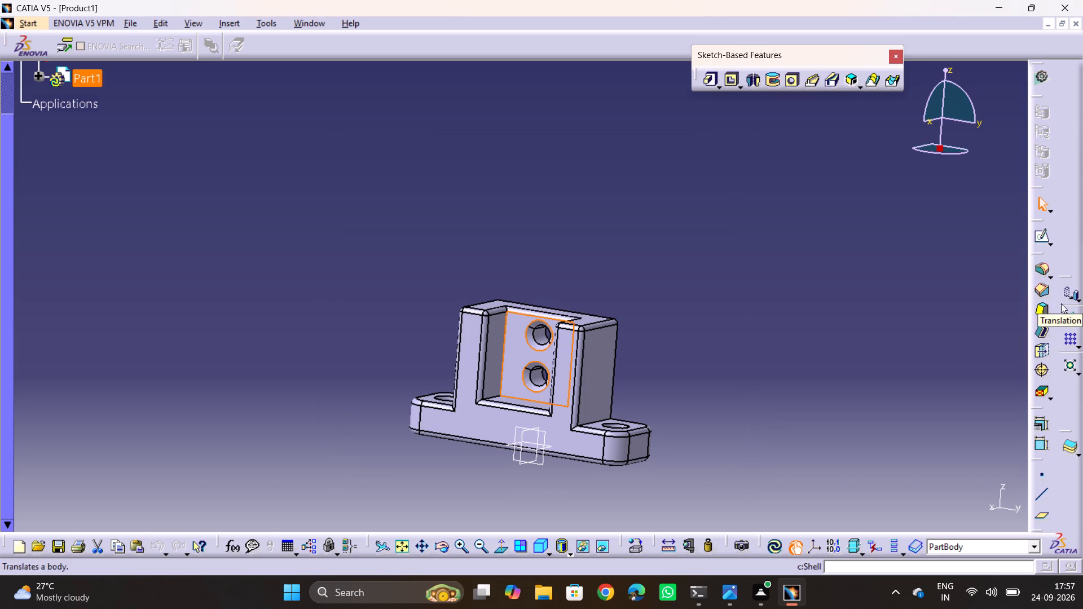
Create an A3 ISO drawing of the bracket at 1:1 scale with automatic front, top and left views.
click(18, 21)
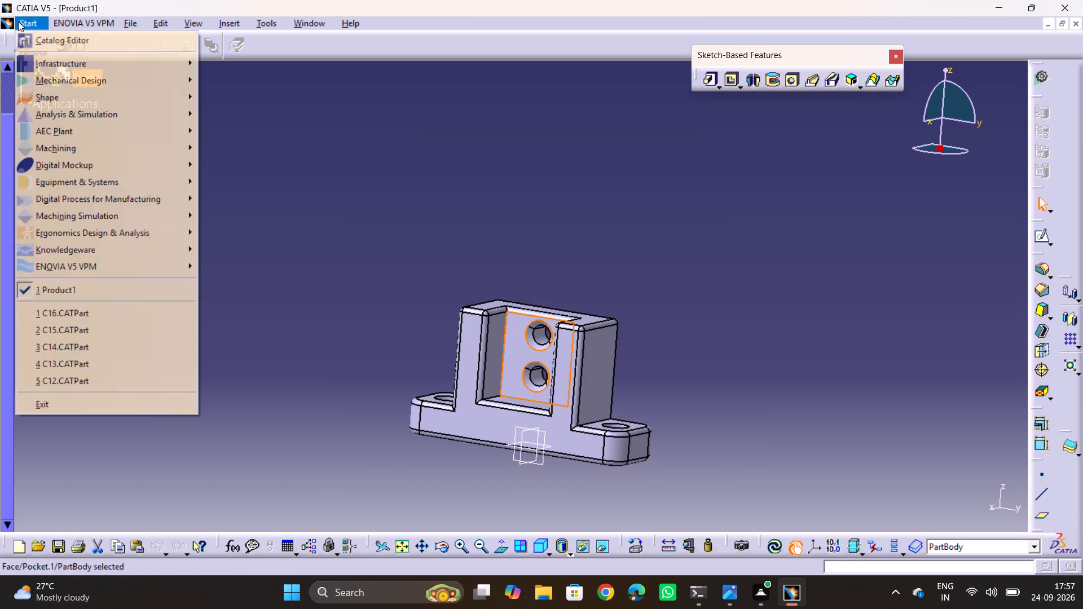
click(42, 78)
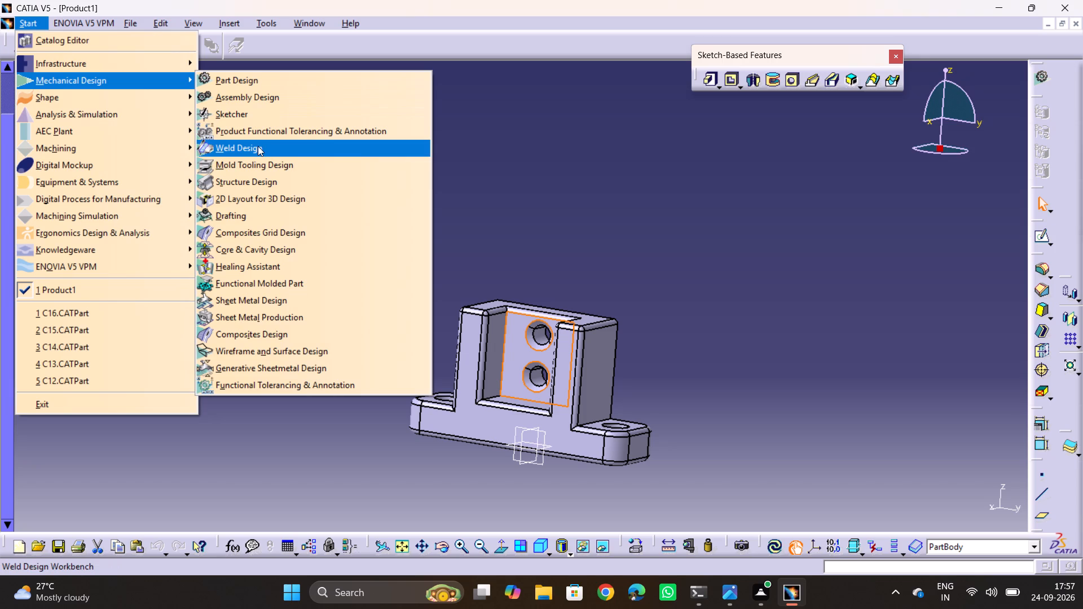
click(264, 210)
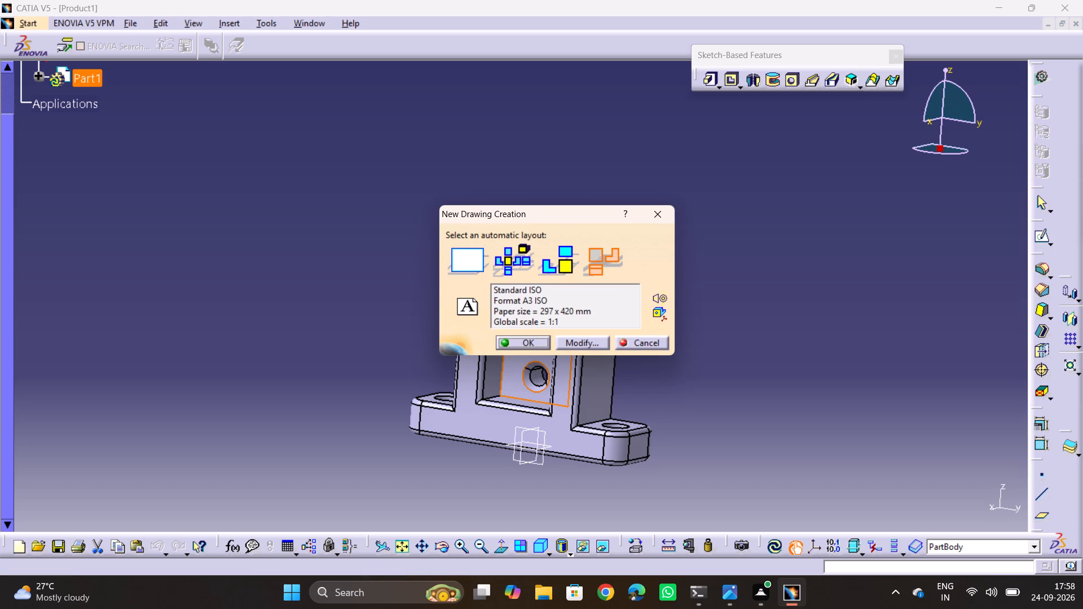
click(519, 350)
click(544, 337)
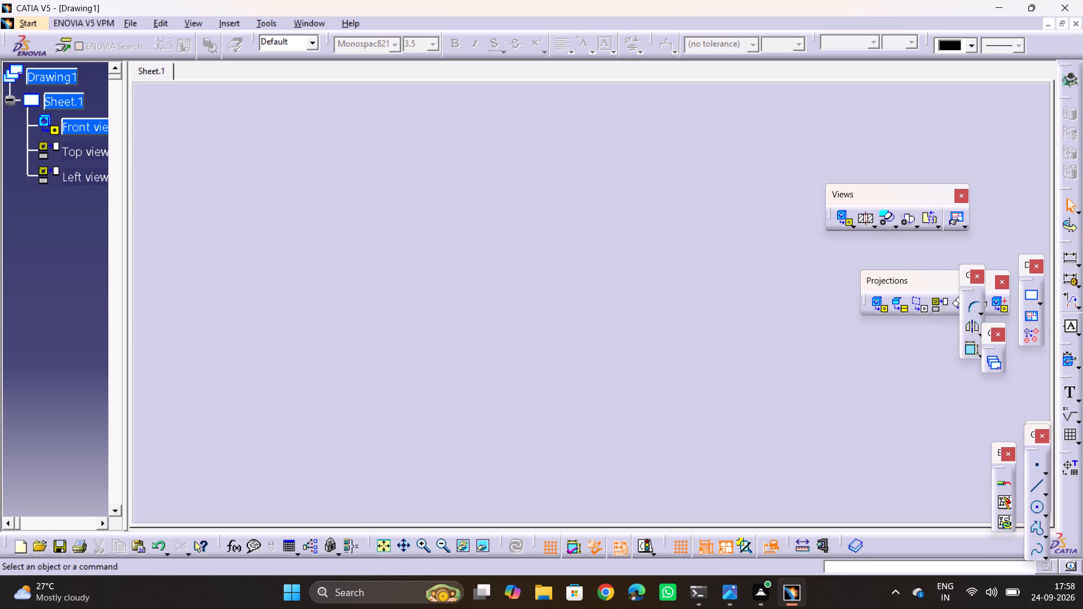
middle_drag(499, 219, 517, 285)
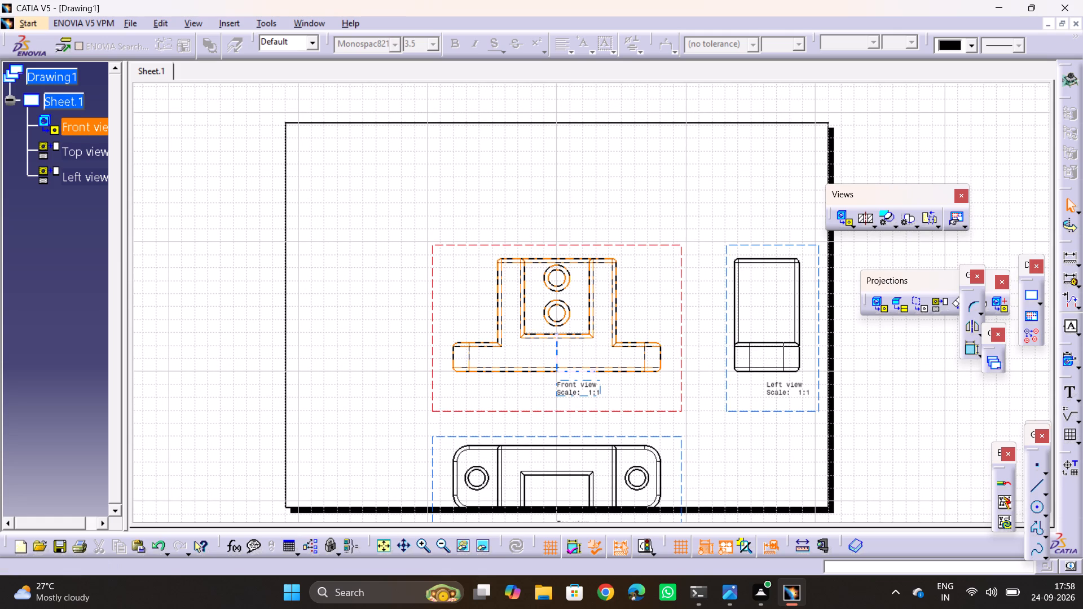
Move the front view together with its aligned top and left views so all three fit inside the sheet.
drag(446, 246, 312, 145)
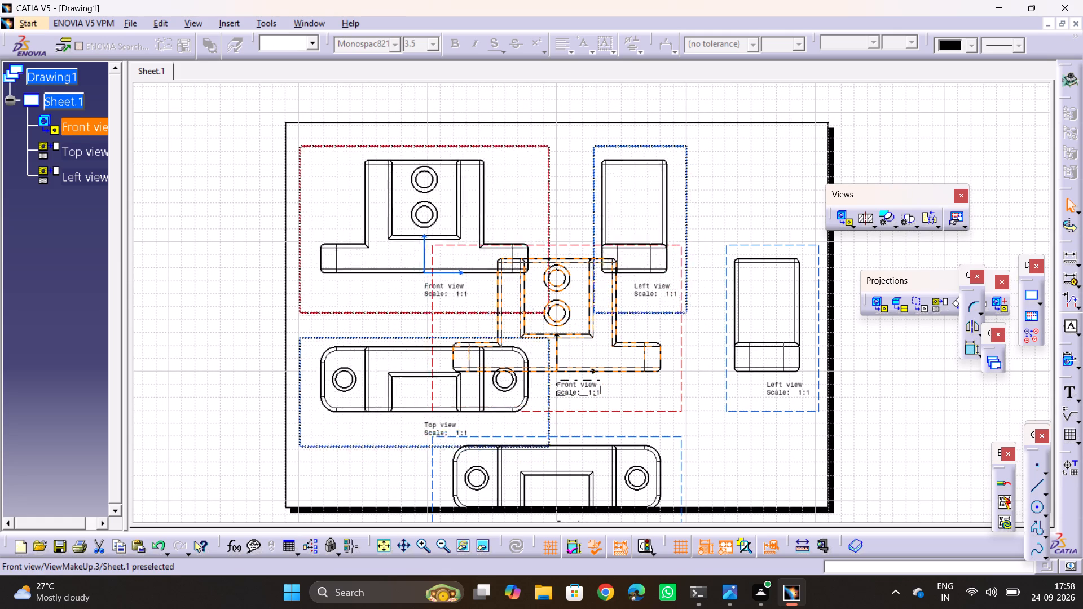
drag(312, 145, 322, 137)
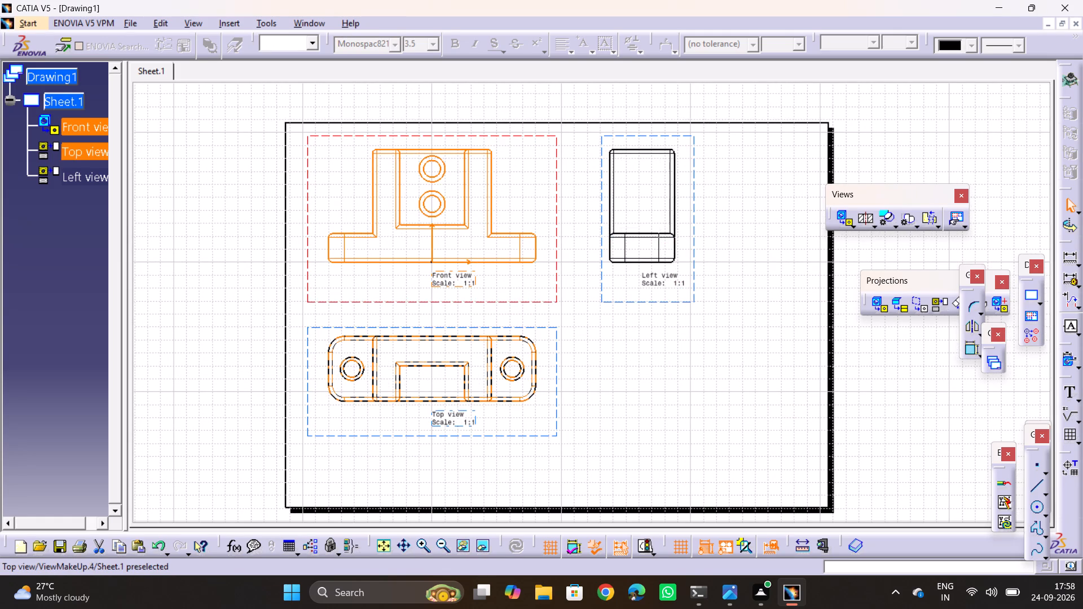
Rearrange the views like the practice drawing, with the top view above the front view and the front view near the sheet's bottom edge.
key(alt+Tab)
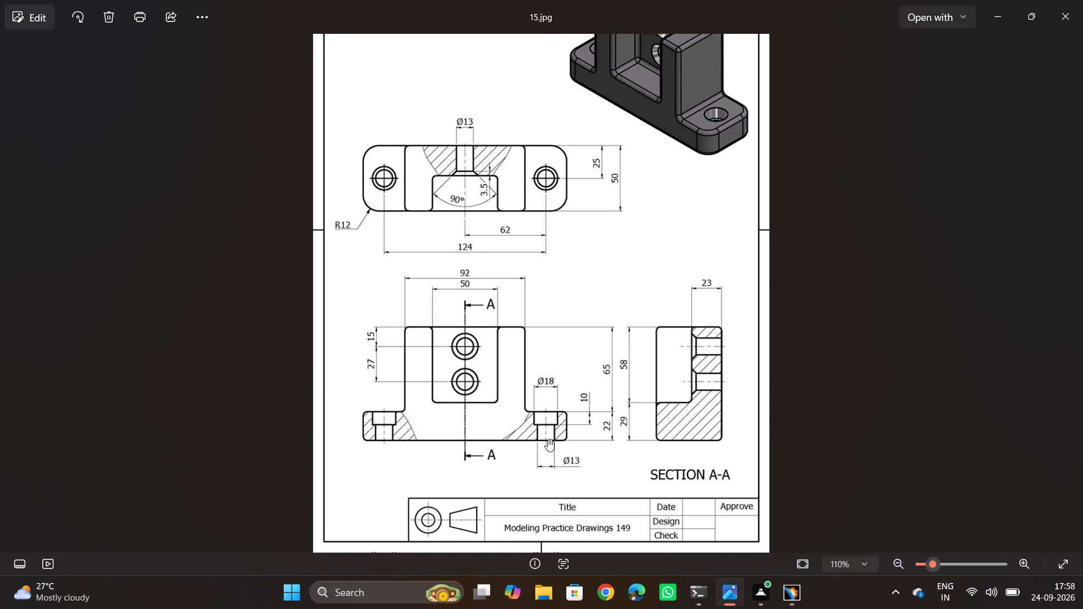
key(alt+Tab)
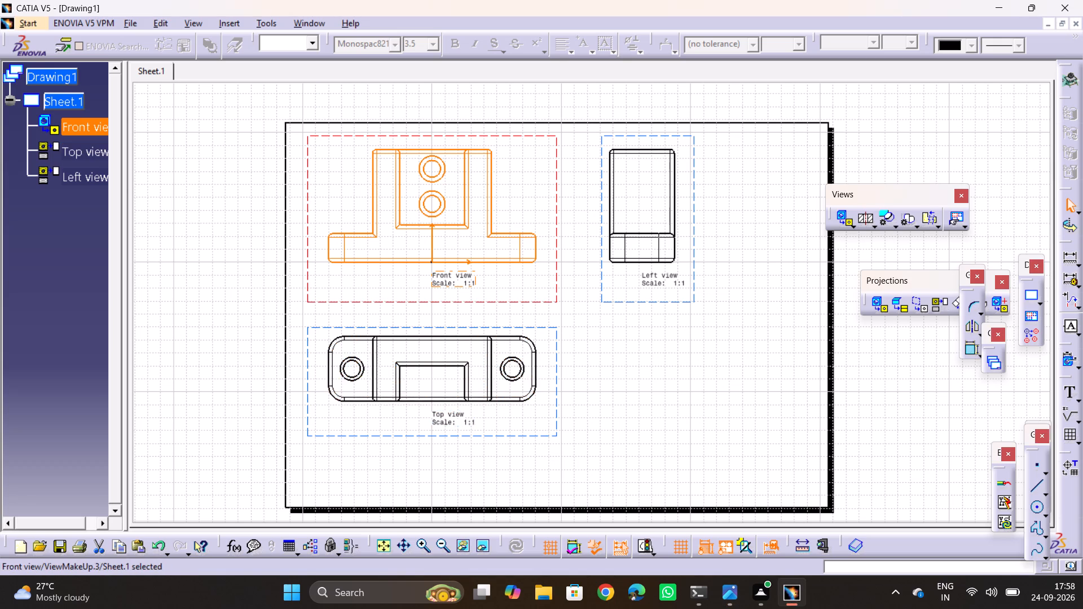
drag(551, 438, 569, 164)
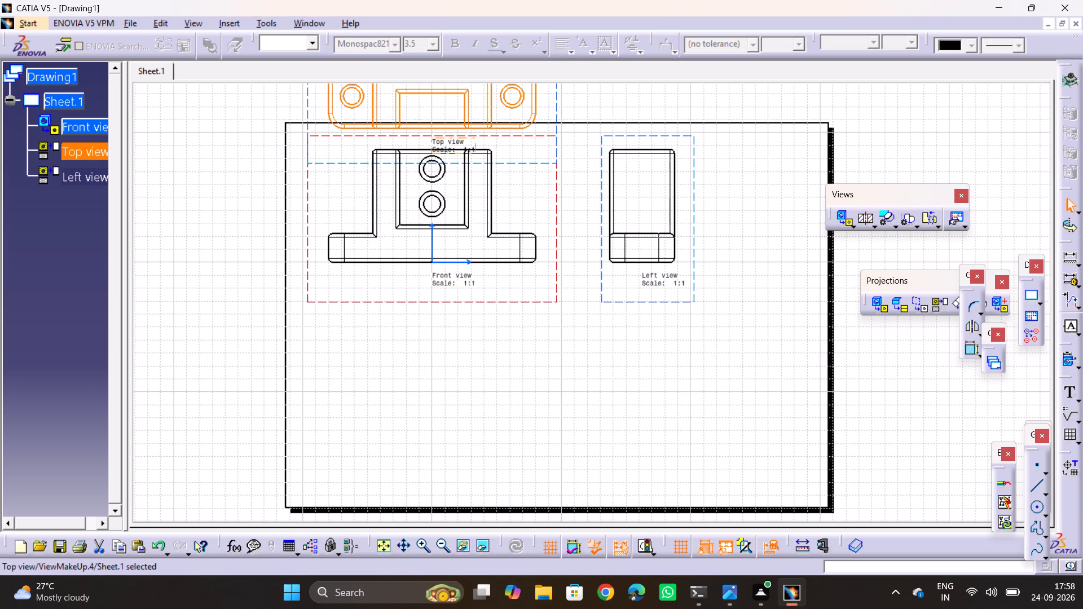
middle_drag(554, 278, 557, 294)
drag(561, 316, 560, 372)
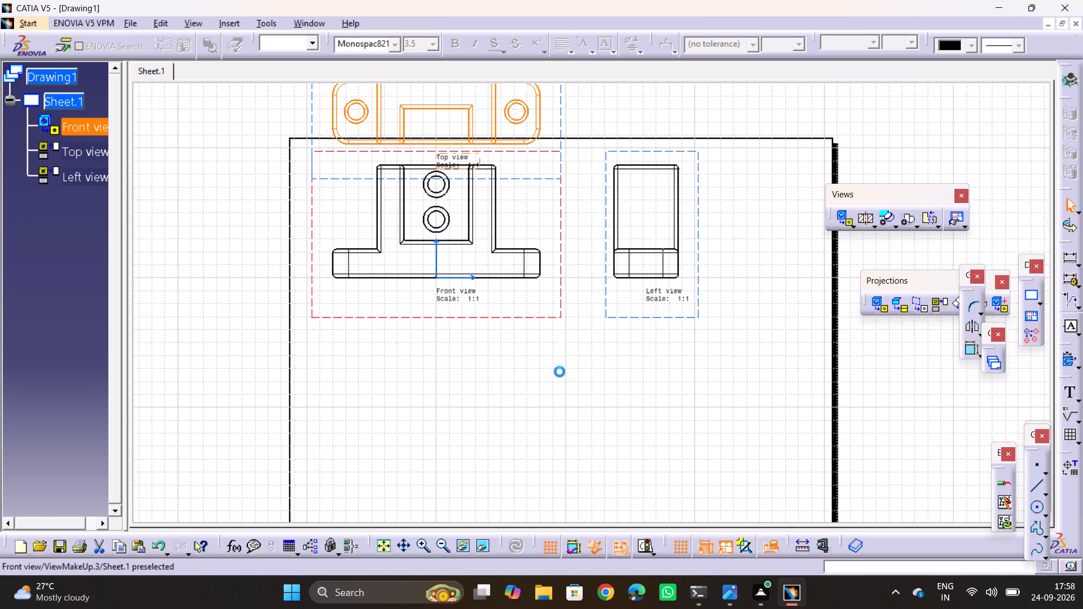
drag(560, 372, 563, 514)
middle_drag(594, 468, 597, 377)
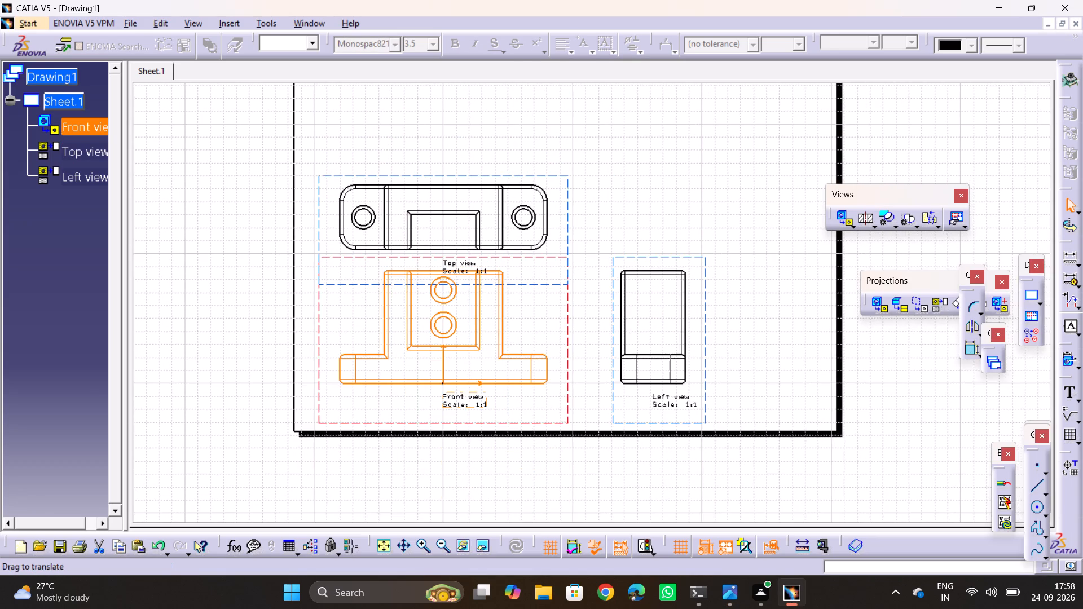
middle_drag(597, 377, 589, 414)
drag(561, 285, 556, 171)
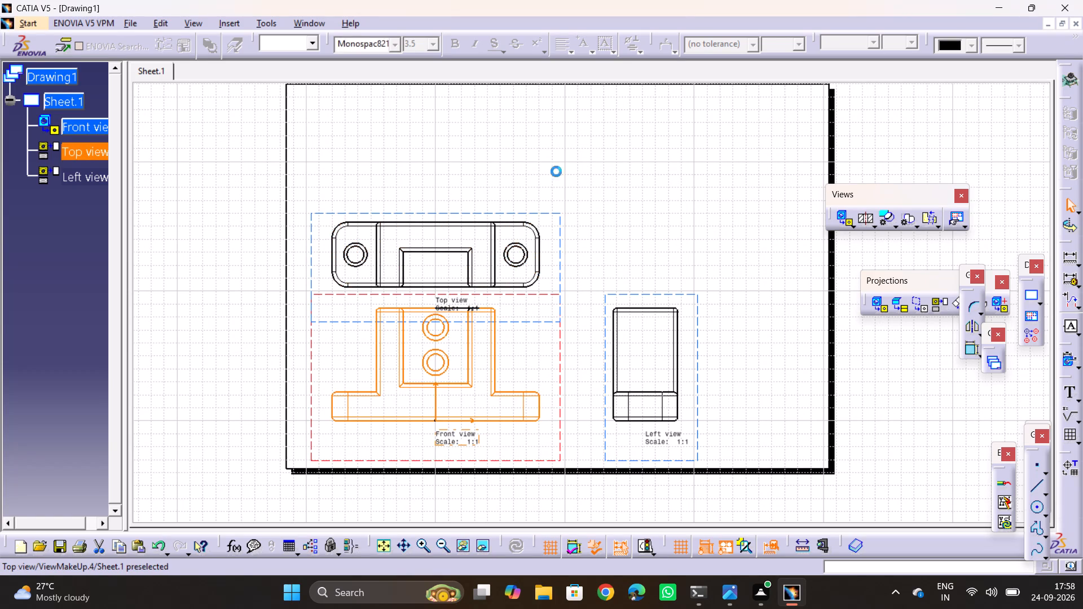
drag(556, 171, 548, 157)
Lower the top view slightly and shift the front view with its aligned views to even out the sheet margins.
middle_drag(648, 187, 655, 217)
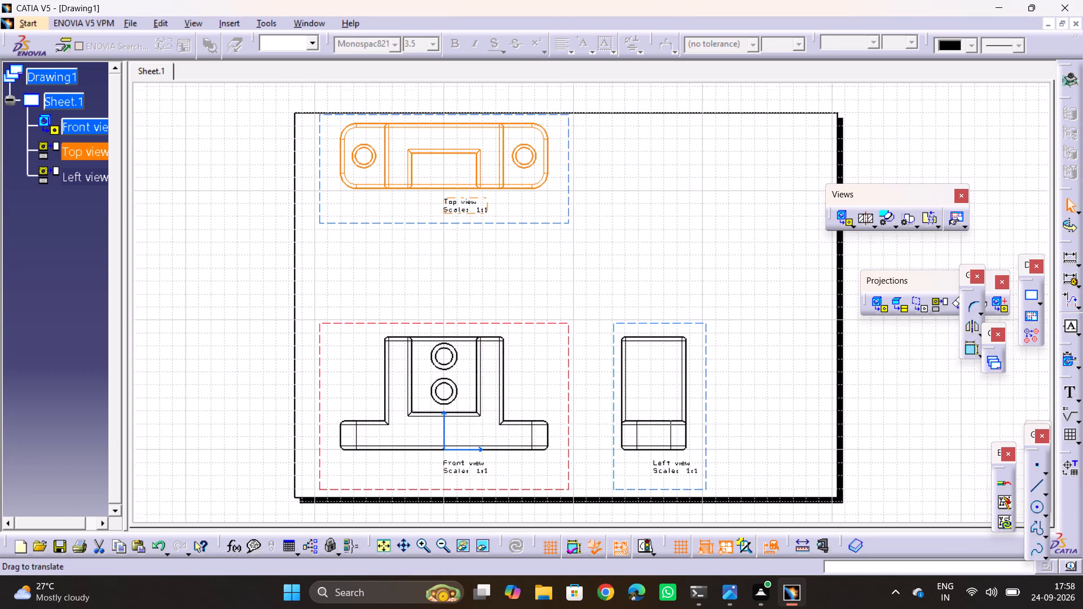
middle_drag(655, 217, 642, 231)
drag(551, 237, 549, 271)
drag(522, 340, 531, 314)
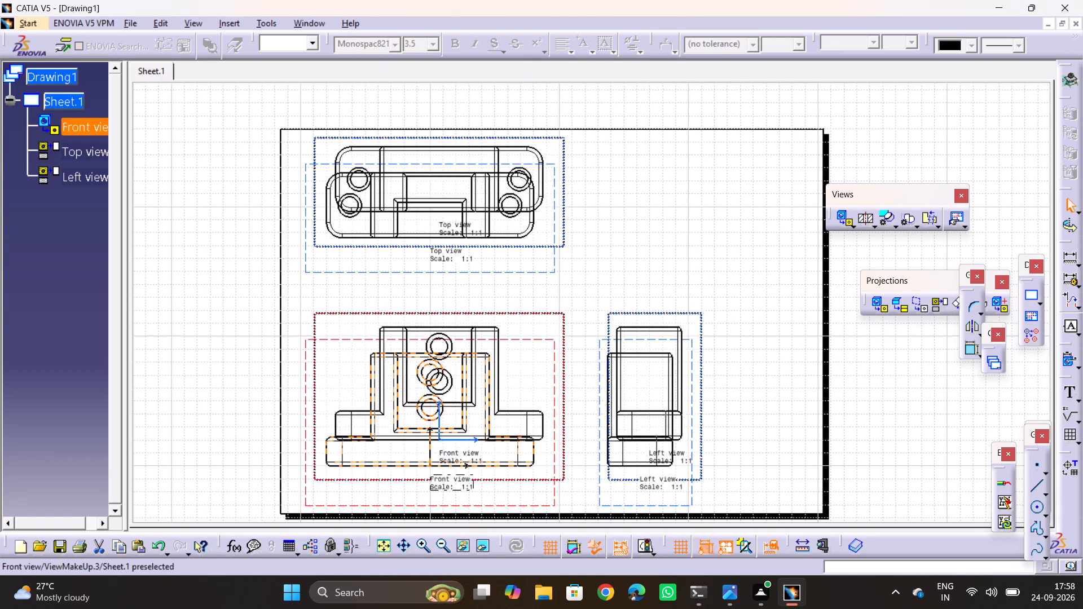
drag(531, 314, 517, 326)
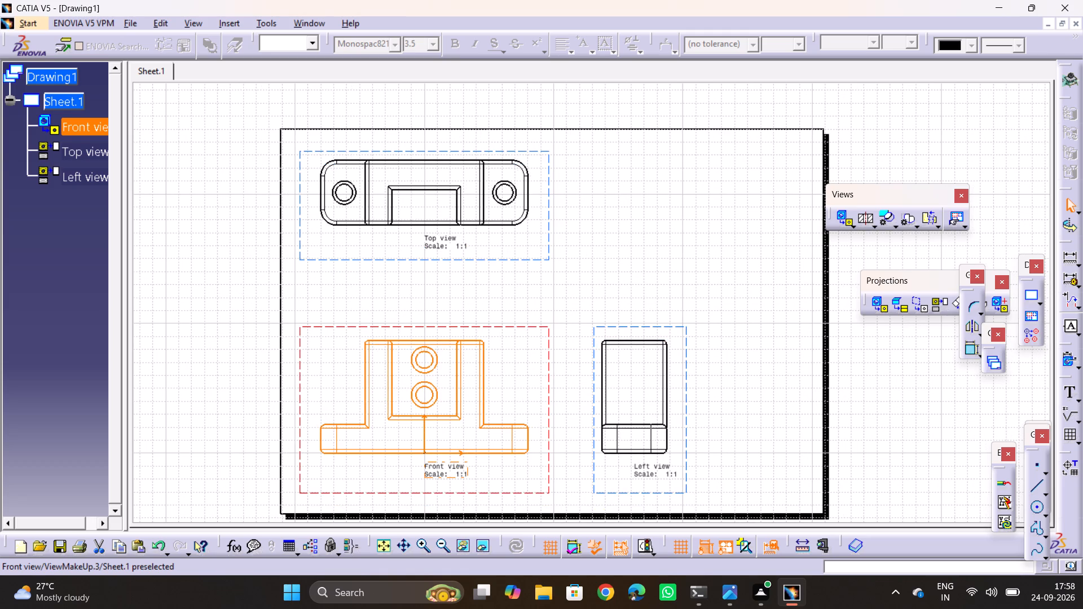
click(494, 324)
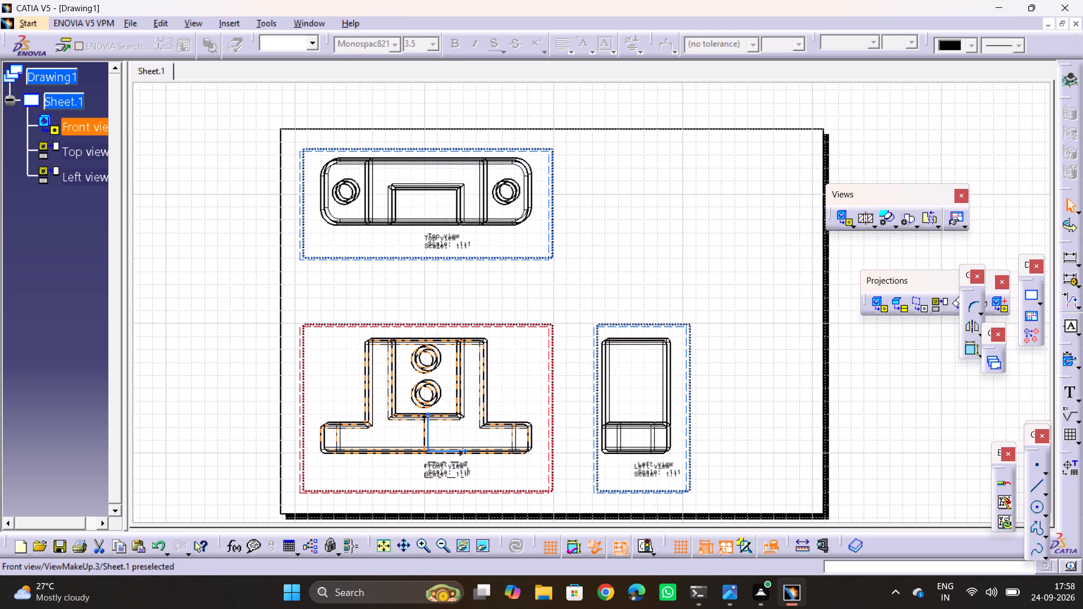
middle_drag(836, 422, 759, 392)
Check the practice drawing's layout and move the left view farther away from the front view.
key(alt+Tab)
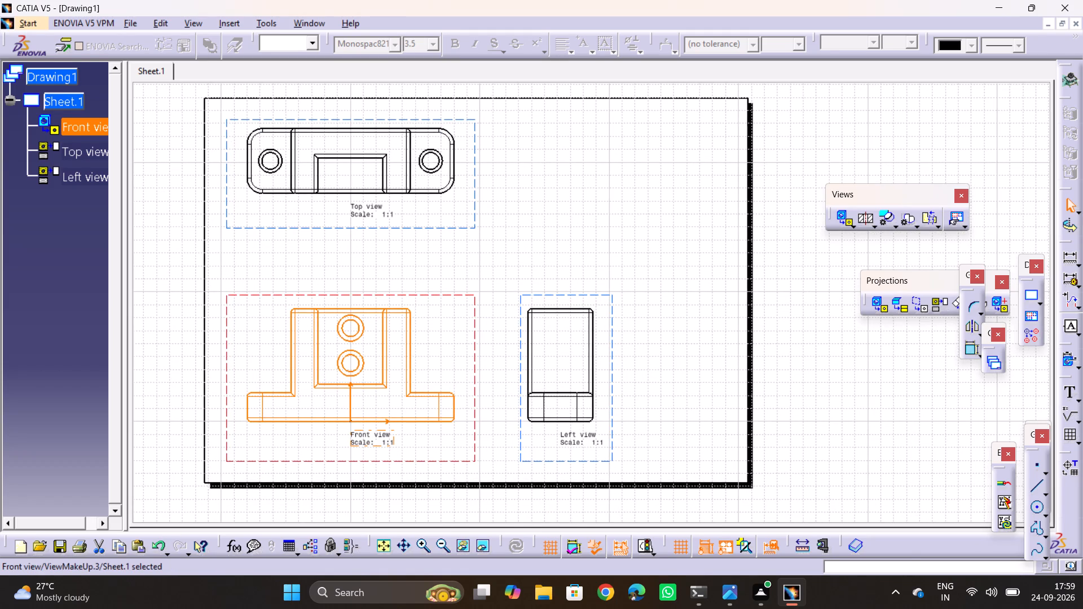
key(alt+Tab)
middle_drag(703, 406, 741, 401)
key(alt+Tab)
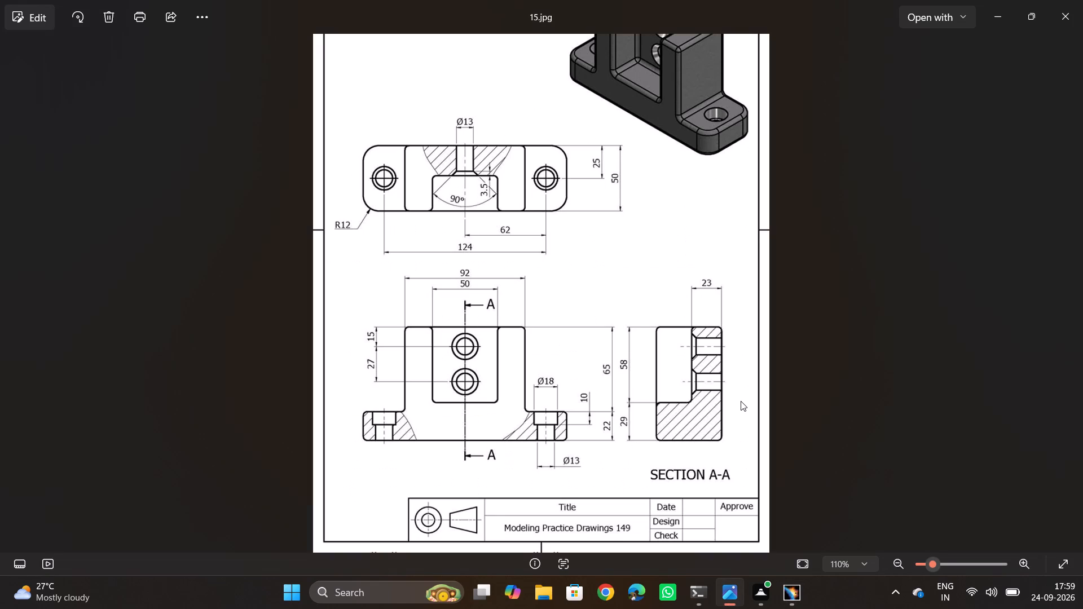
key(alt+Tab)
key(alt+Tab)
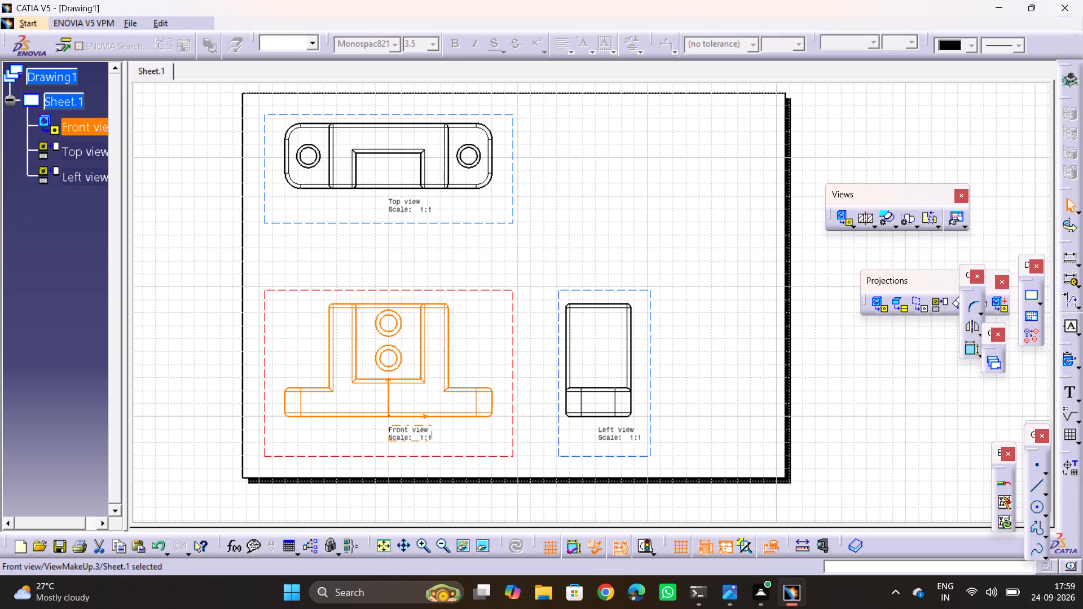
key(alt+Tab)
middle_drag(734, 398, 744, 418)
drag(660, 421, 710, 432)
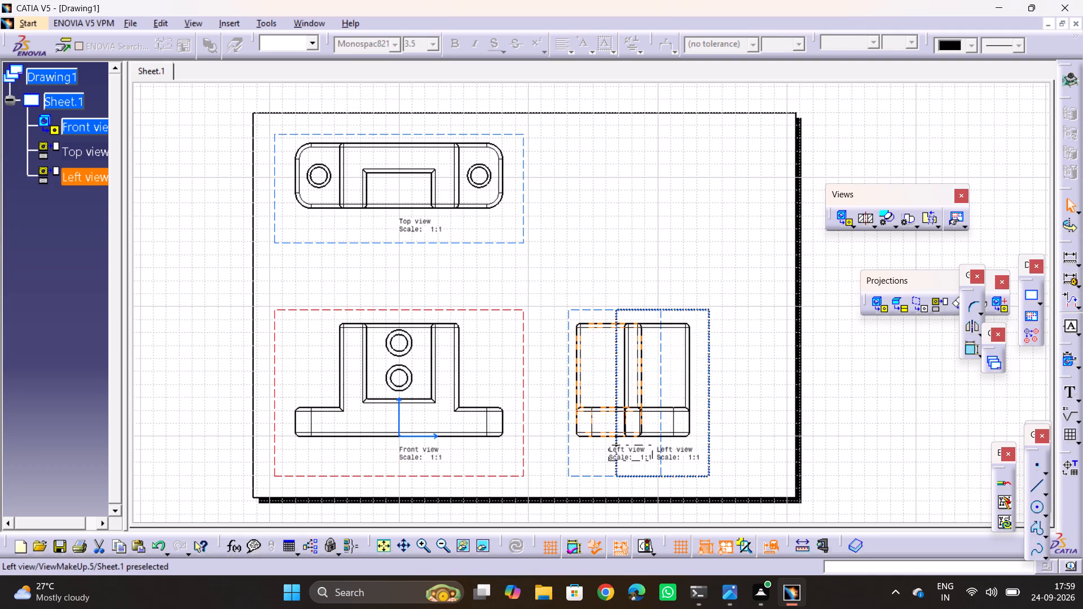
drag(710, 432, 711, 432)
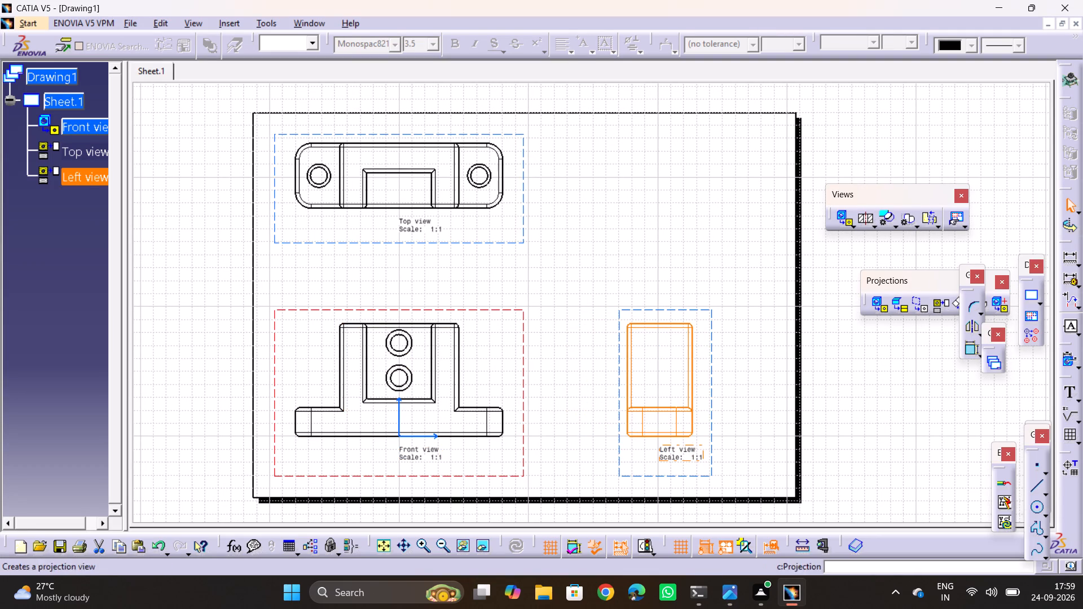
Create an isometric view of the bracket at 1:1 scale, using the front face of the part in the Product1 window as reference.
click(948, 407)
drag(963, 275, 999, 182)
drag(1005, 145, 1015, 94)
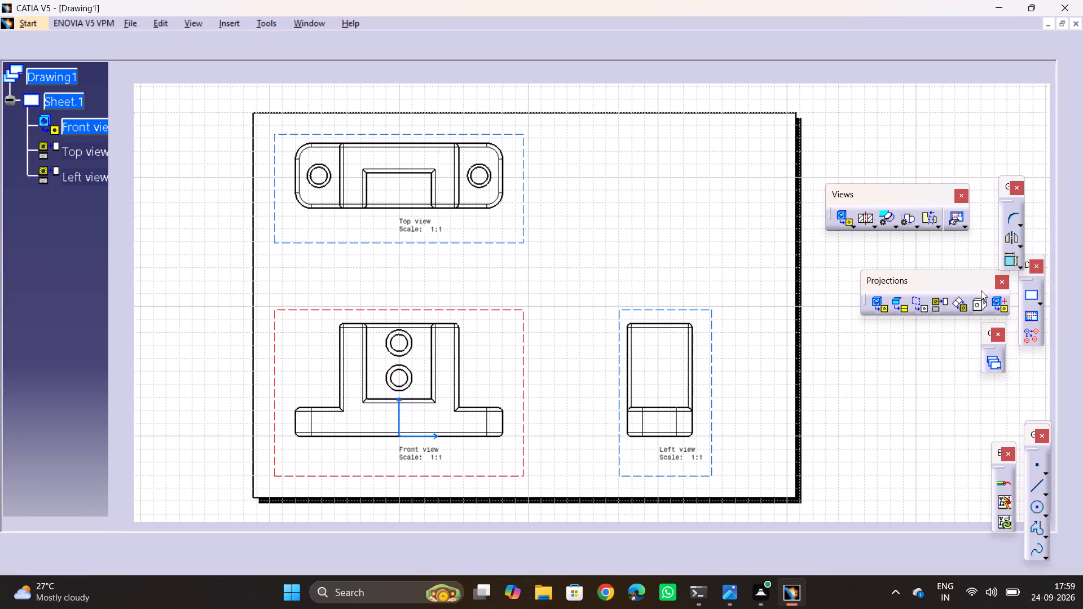
click(979, 304)
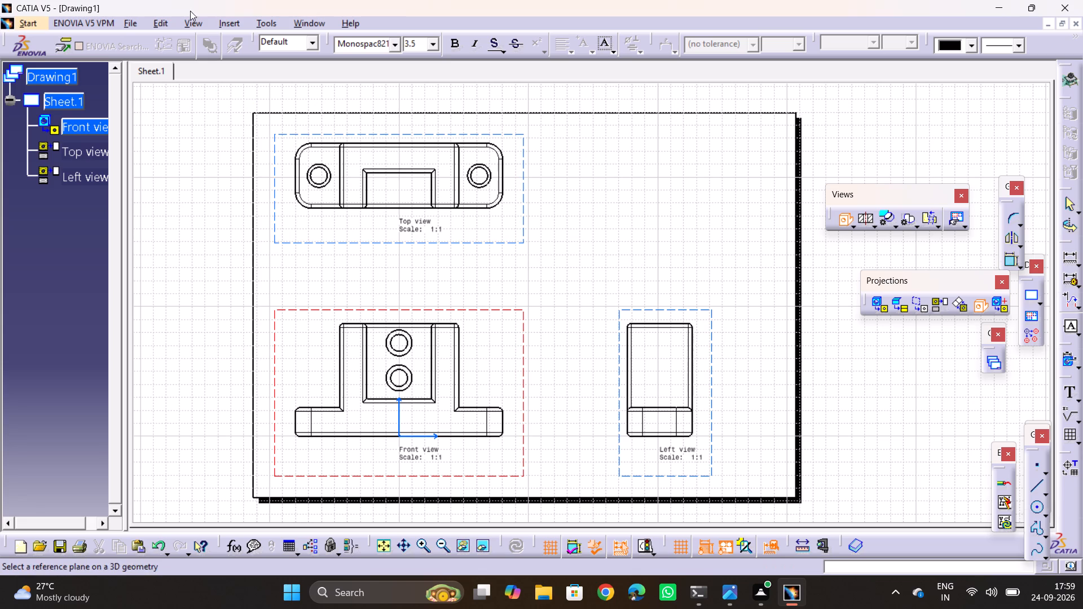
click(311, 23)
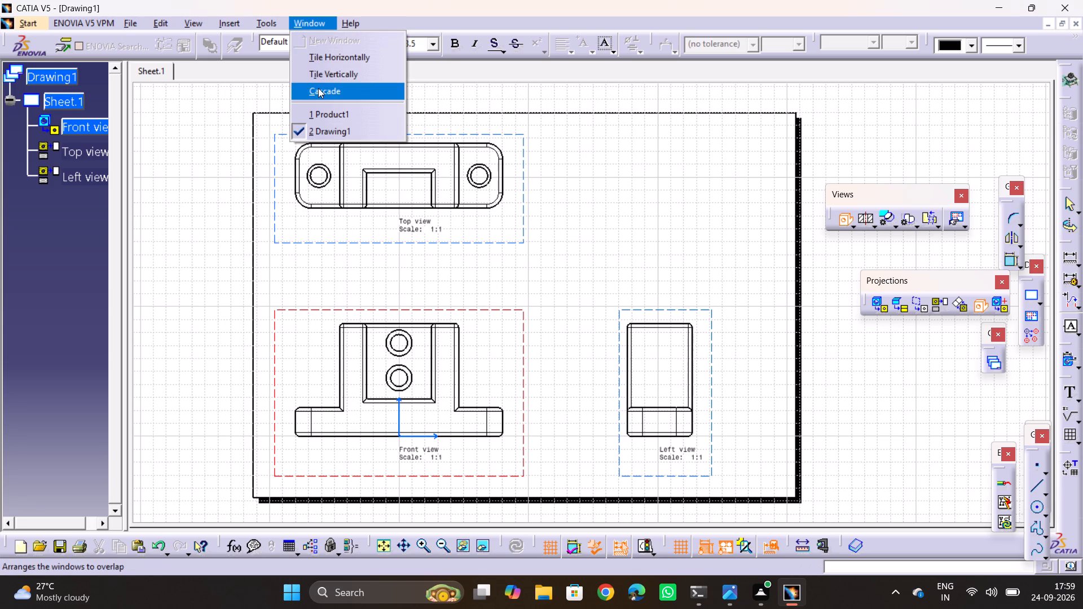
click(319, 108)
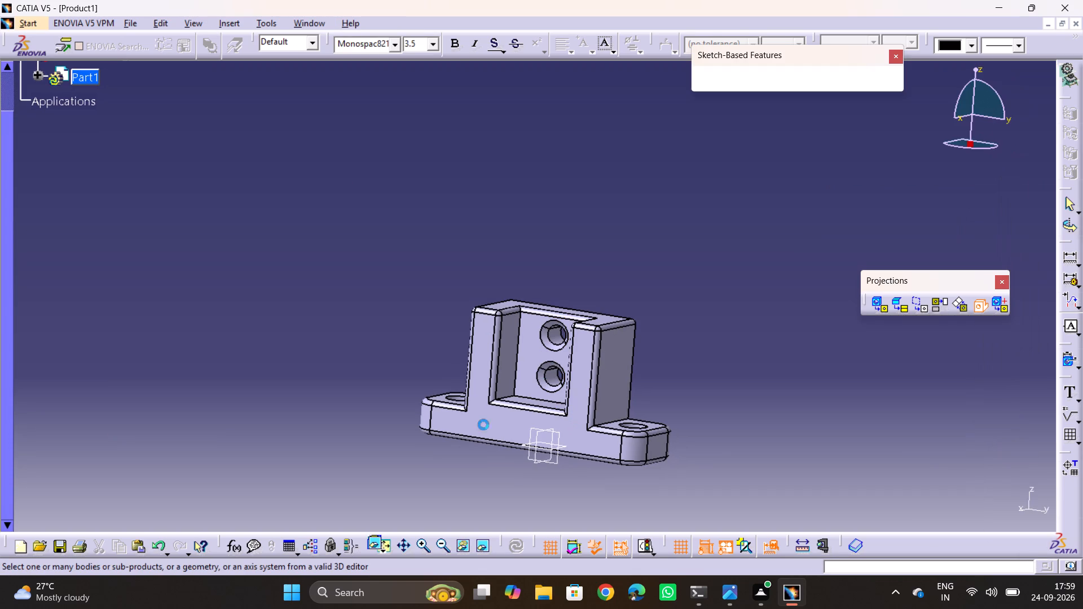
click(490, 423)
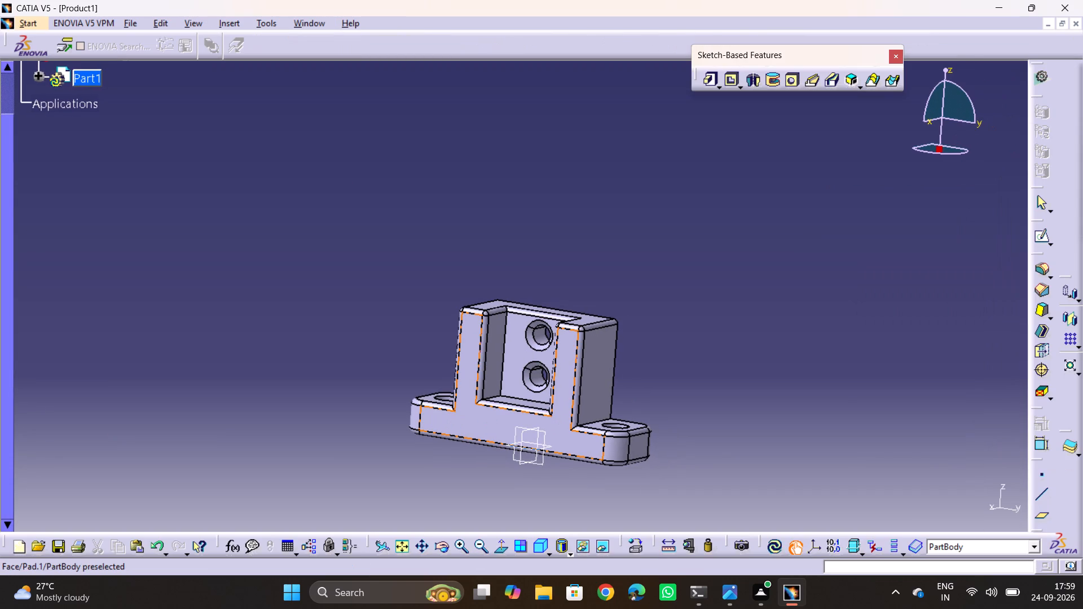
click(483, 422)
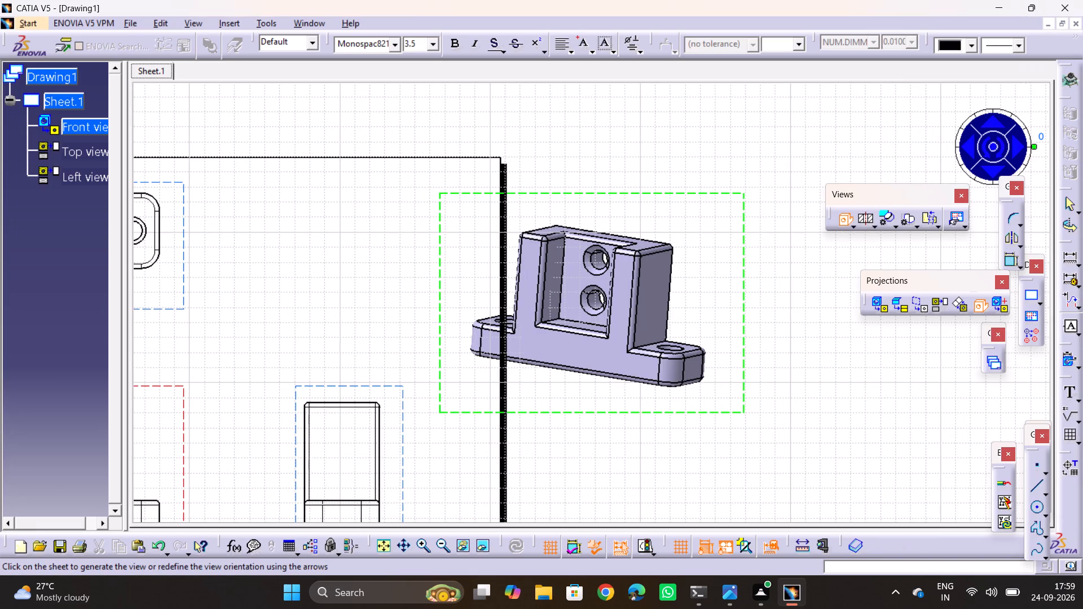
middle_drag(561, 330, 635, 261)
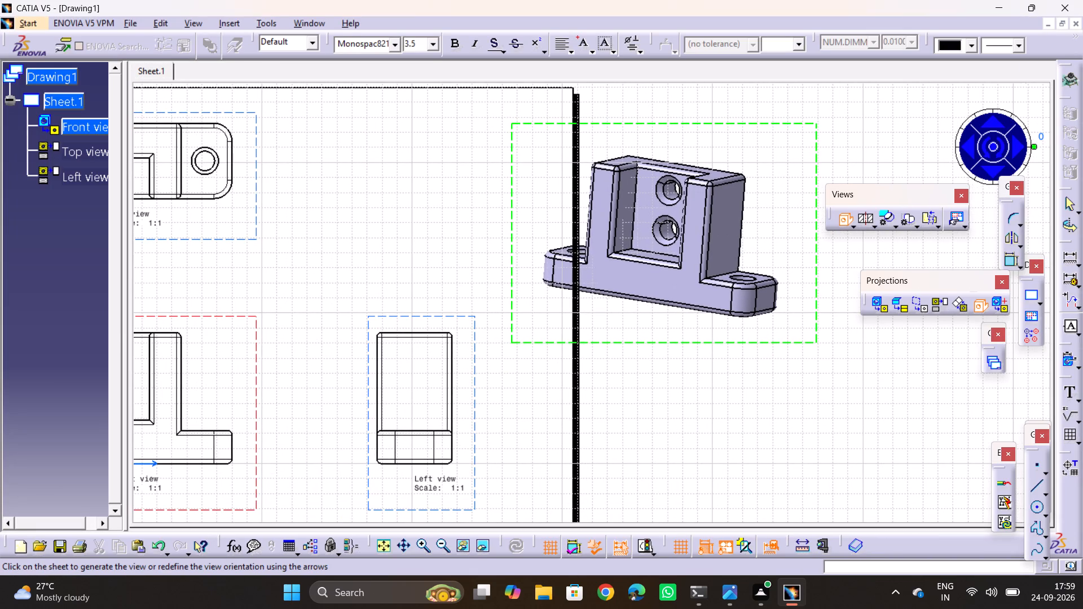
click(694, 417)
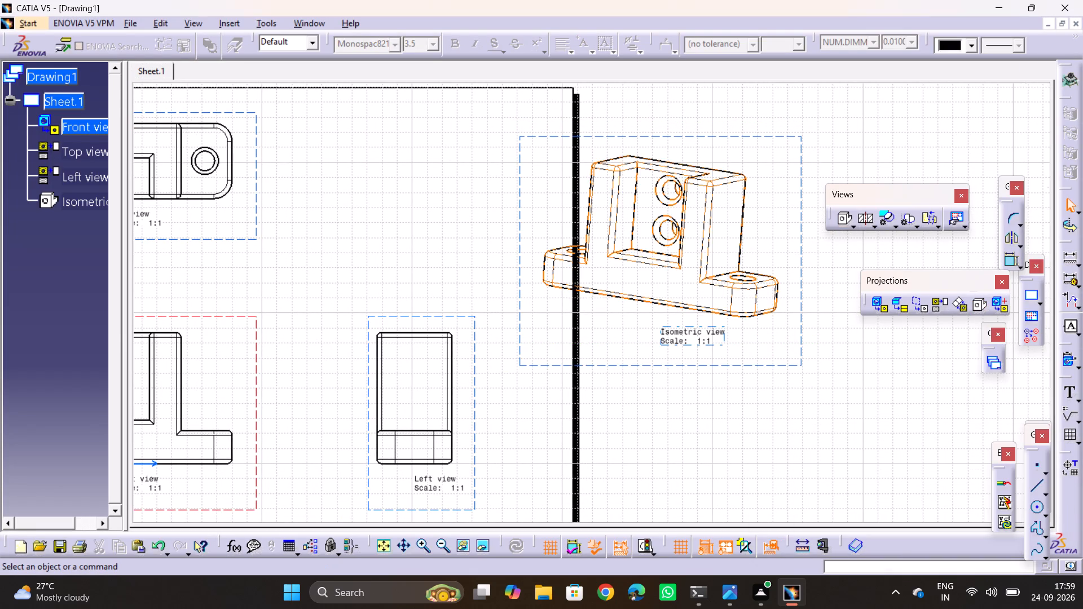
Move the isometric view inside the sheet, above the left view and beside the top view.
drag(710, 365, 464, 321)
click(464, 321)
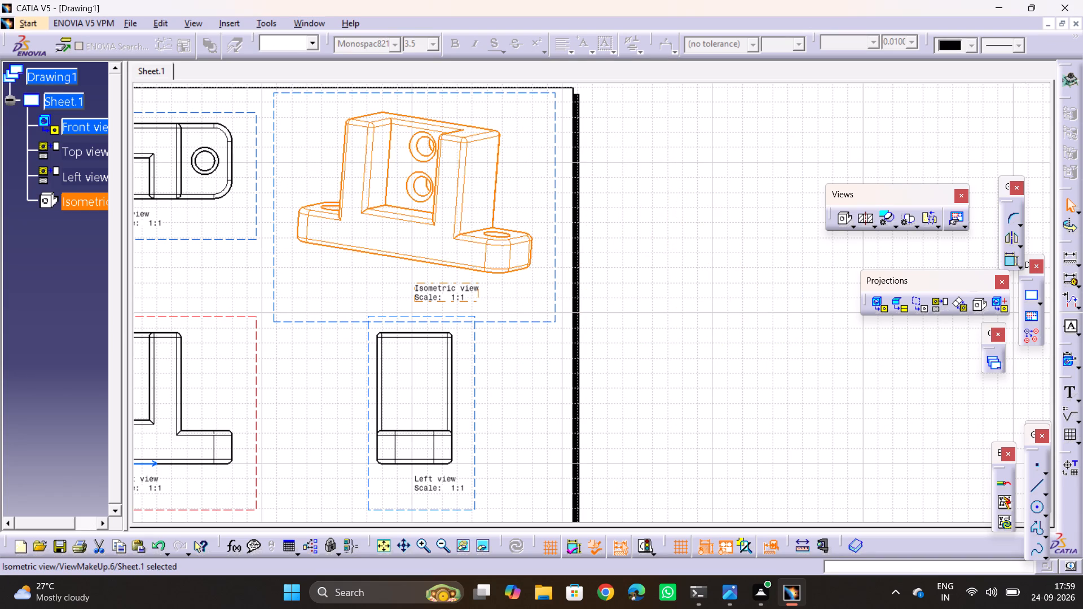
click(645, 338)
Generate dimensions on the views from the constraints of all parts, and check them against the practice drawing.
middle_drag(604, 328, 723, 316)
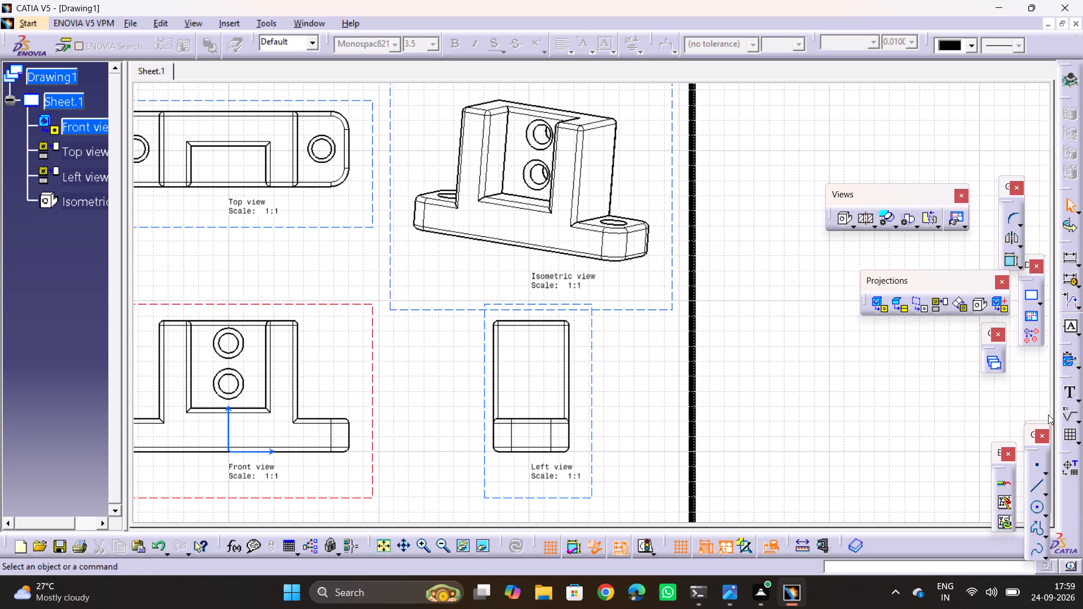
click(1066, 353)
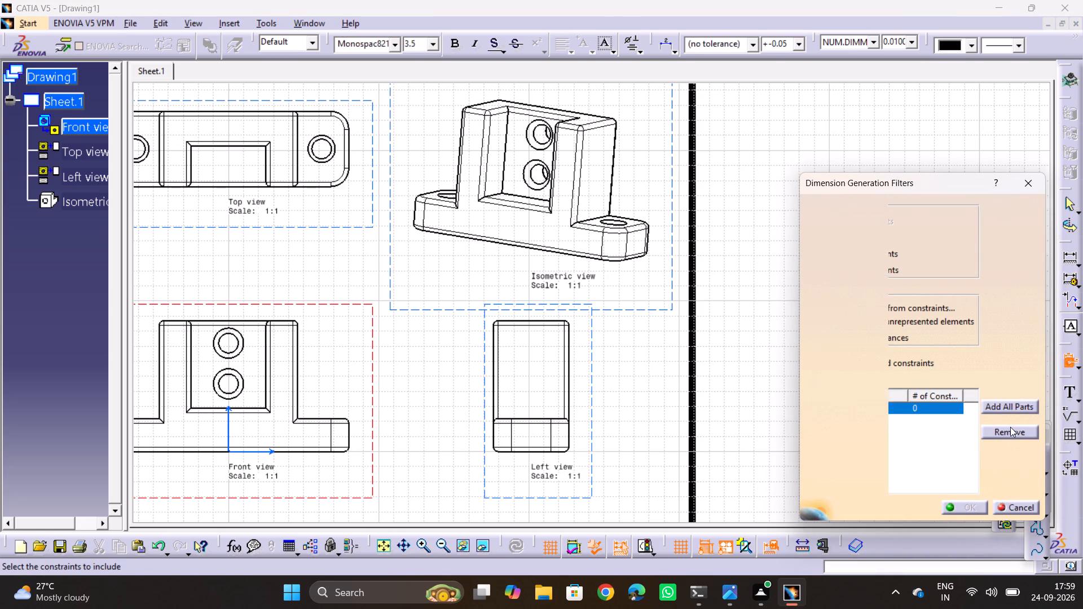
click(1015, 403)
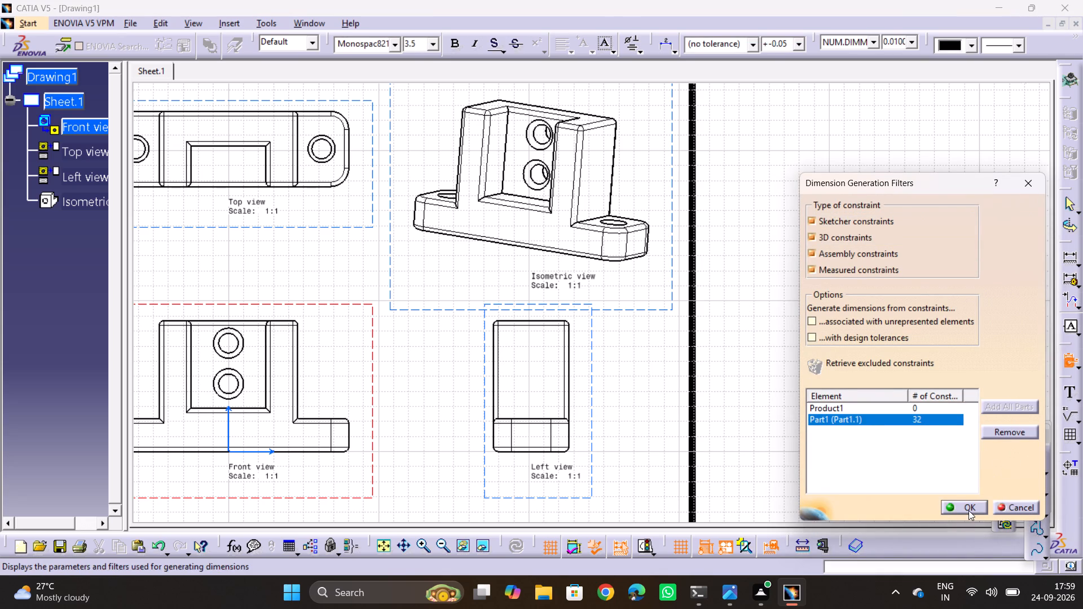
click(970, 506)
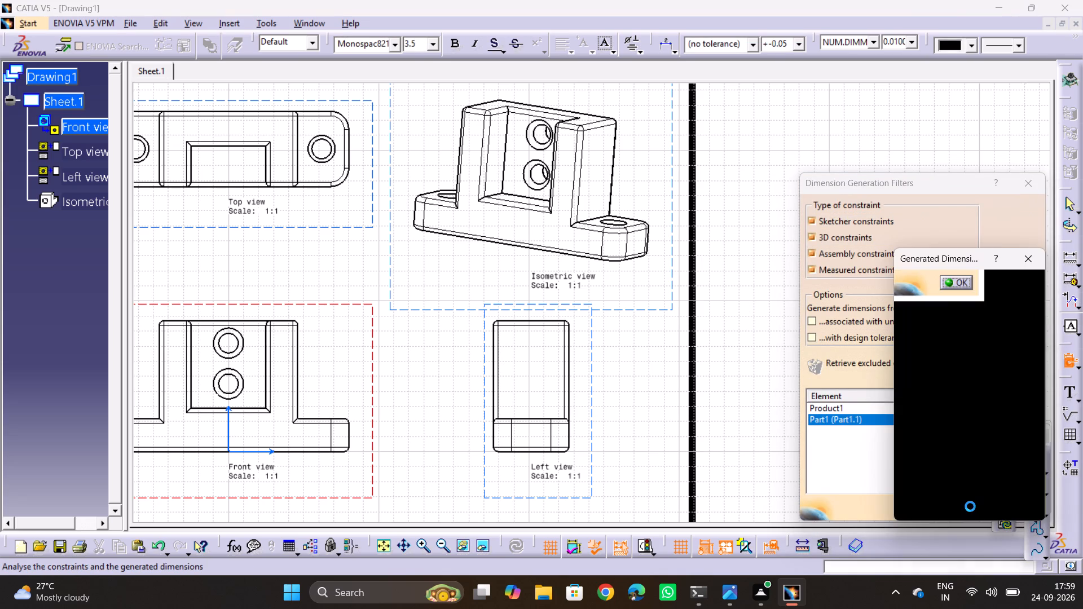
click(1027, 499)
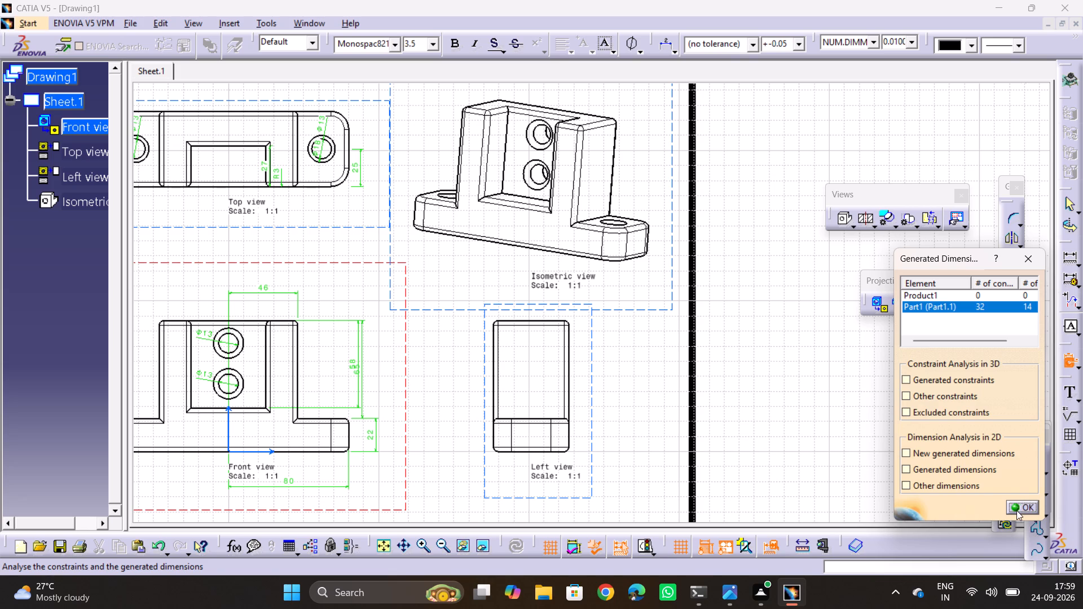
click(1016, 510)
click(770, 420)
middle_drag(730, 367, 826, 374)
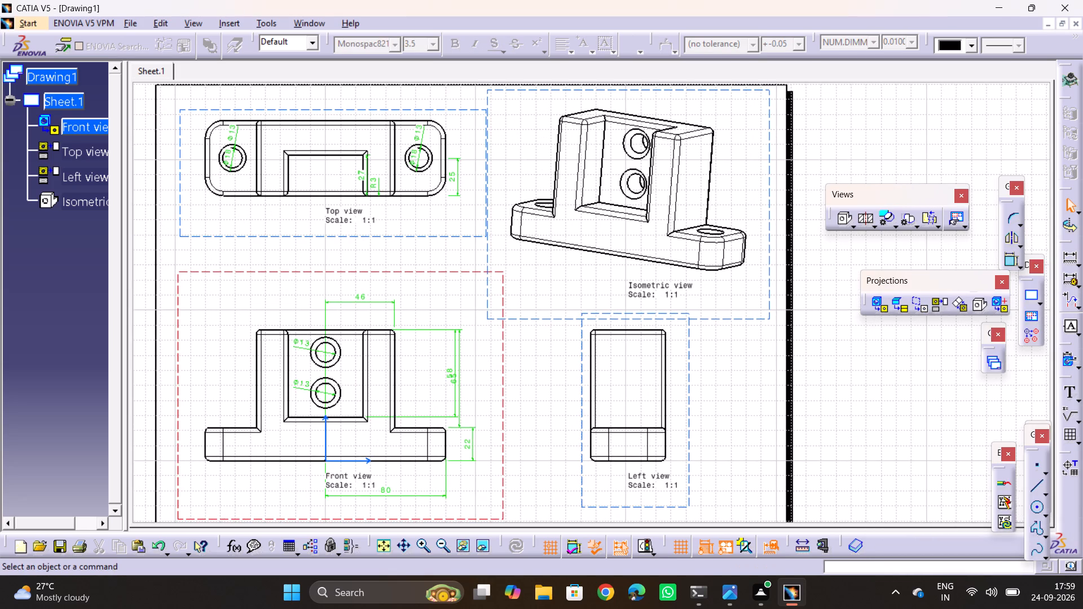
key(alt+Tab)
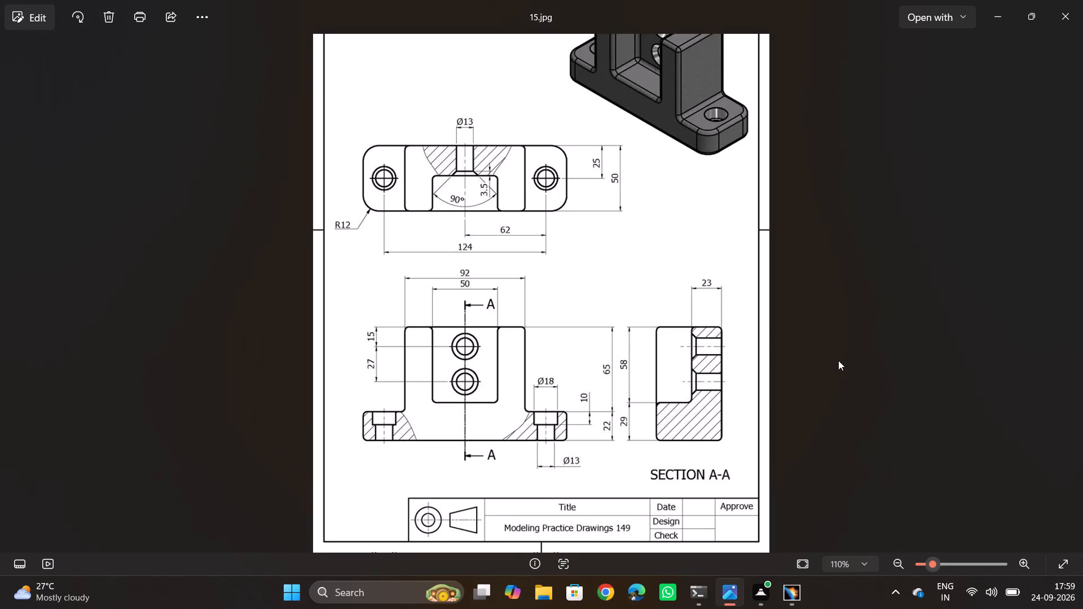
key(alt+Tab)
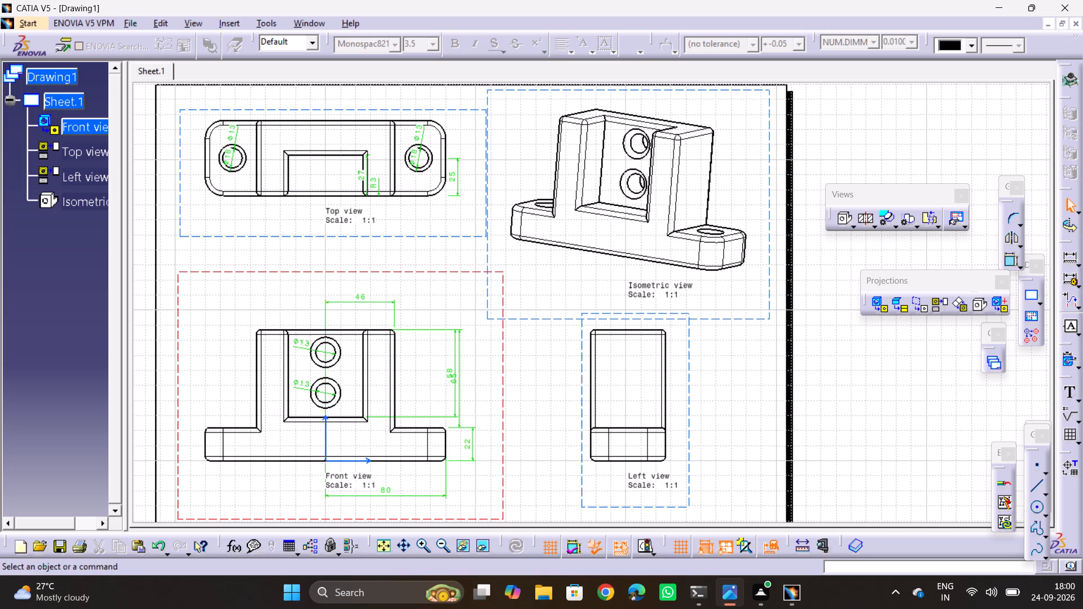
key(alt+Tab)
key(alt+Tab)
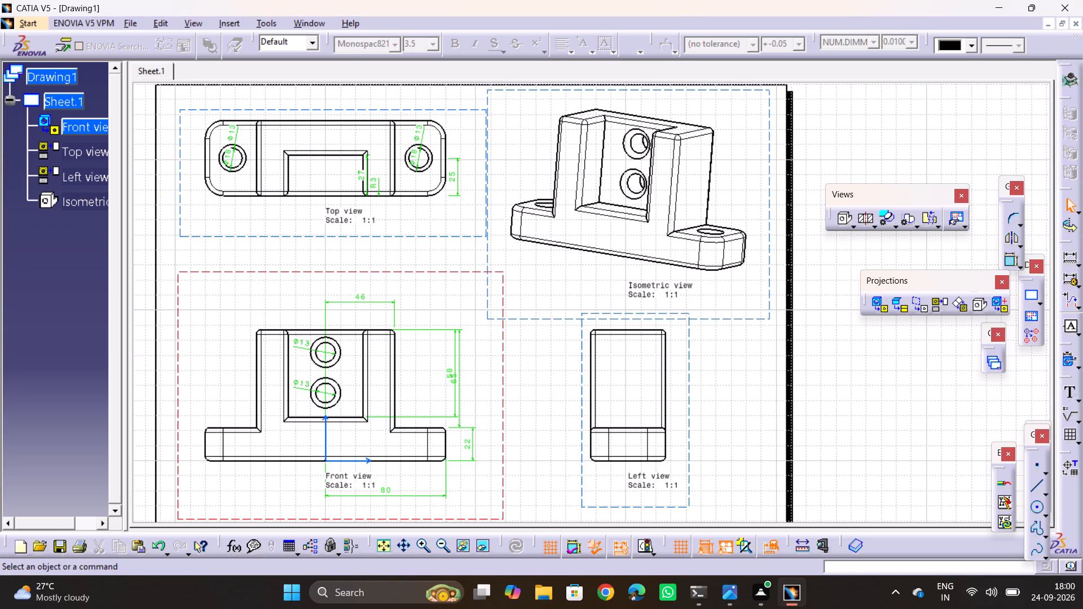
Set up printing of the drawing with Microsoft Print to PDF in landscape orientation and preview the page.
key(ctrl+p)
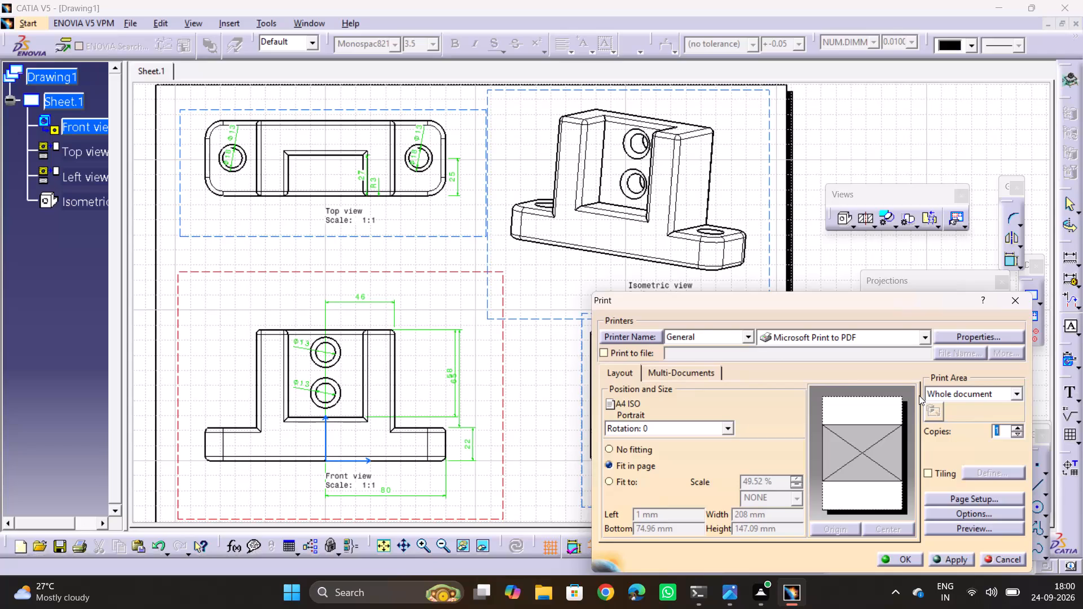
click(986, 336)
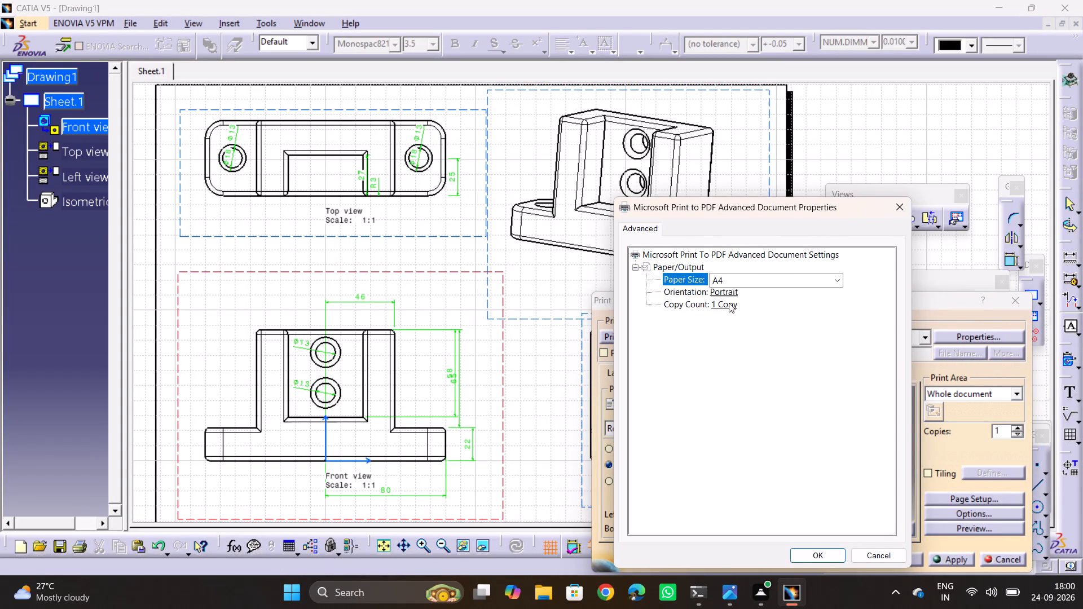
click(729, 289)
click(734, 300)
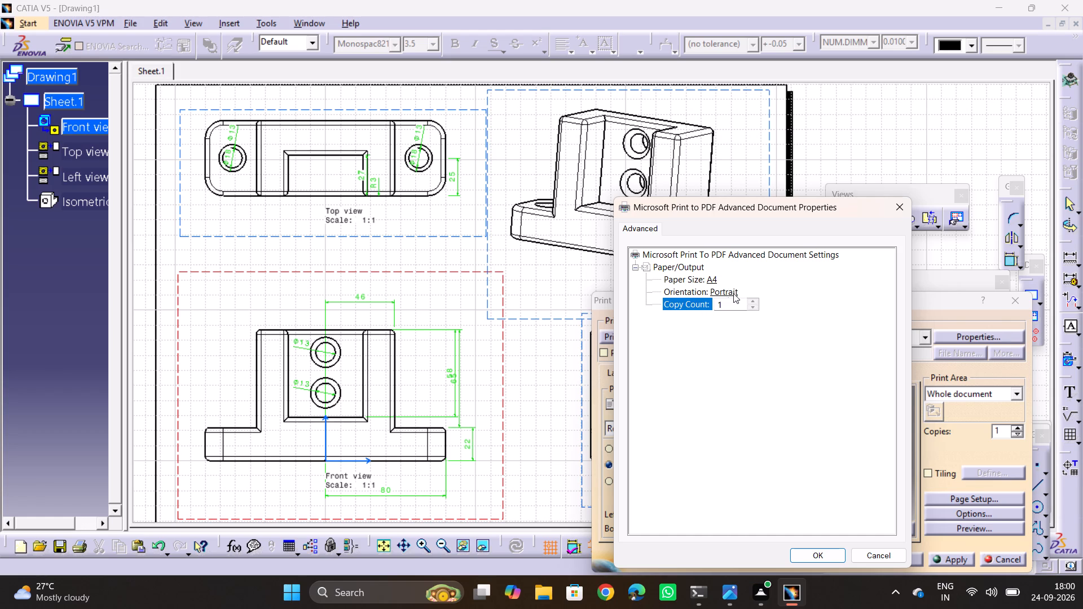
double_click(733, 293)
click(734, 301)
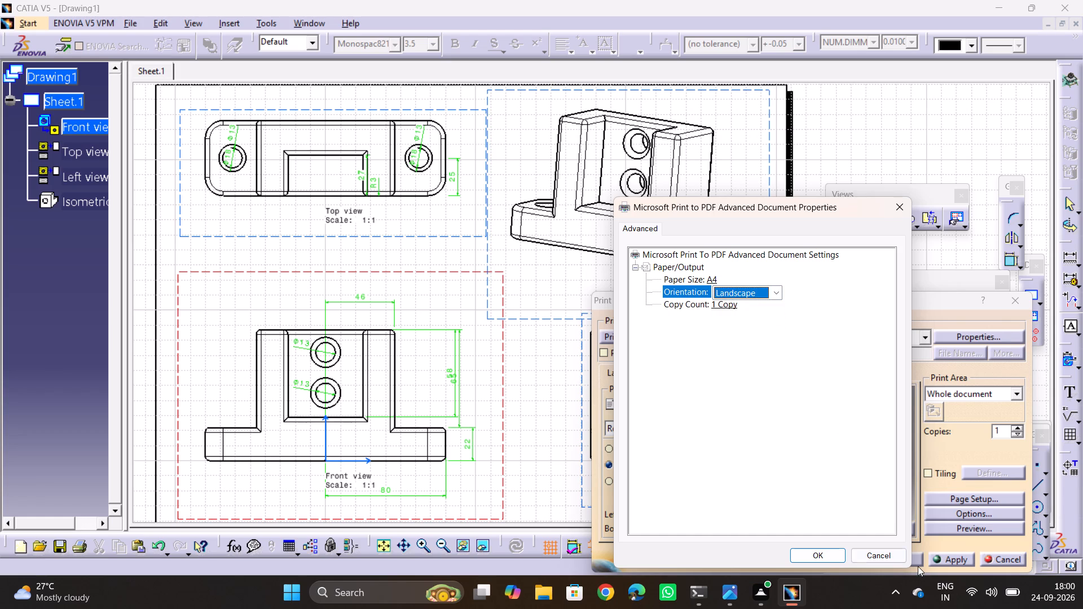
click(826, 552)
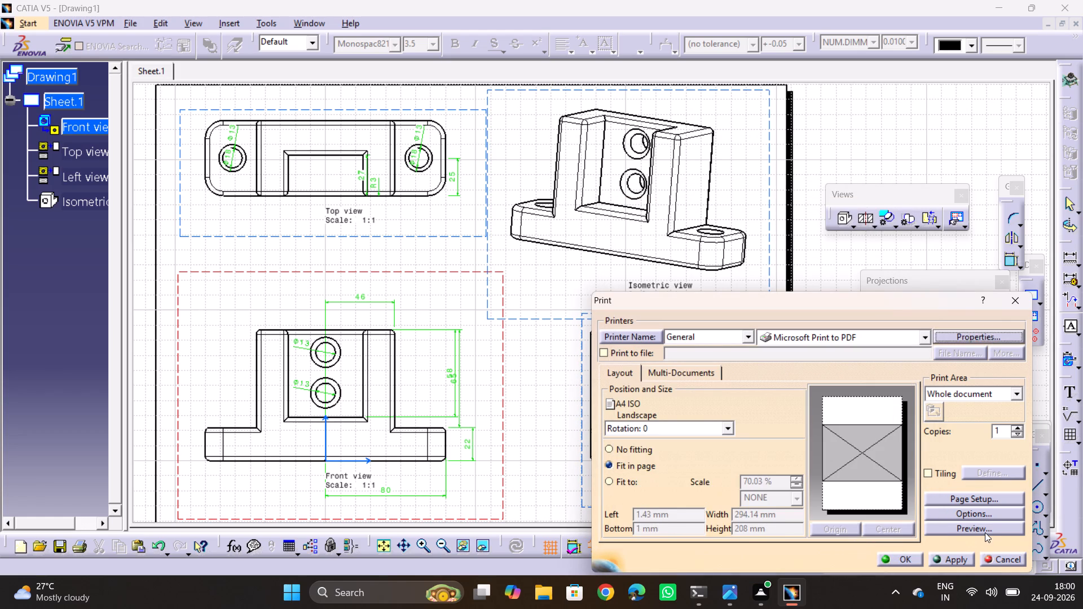
click(985, 532)
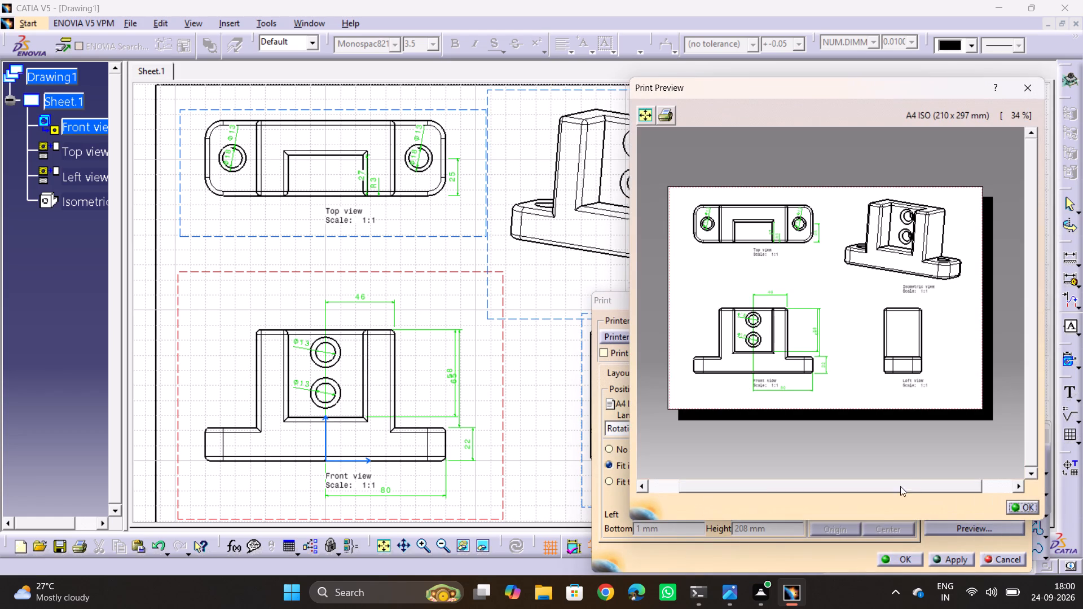
click(1027, 506)
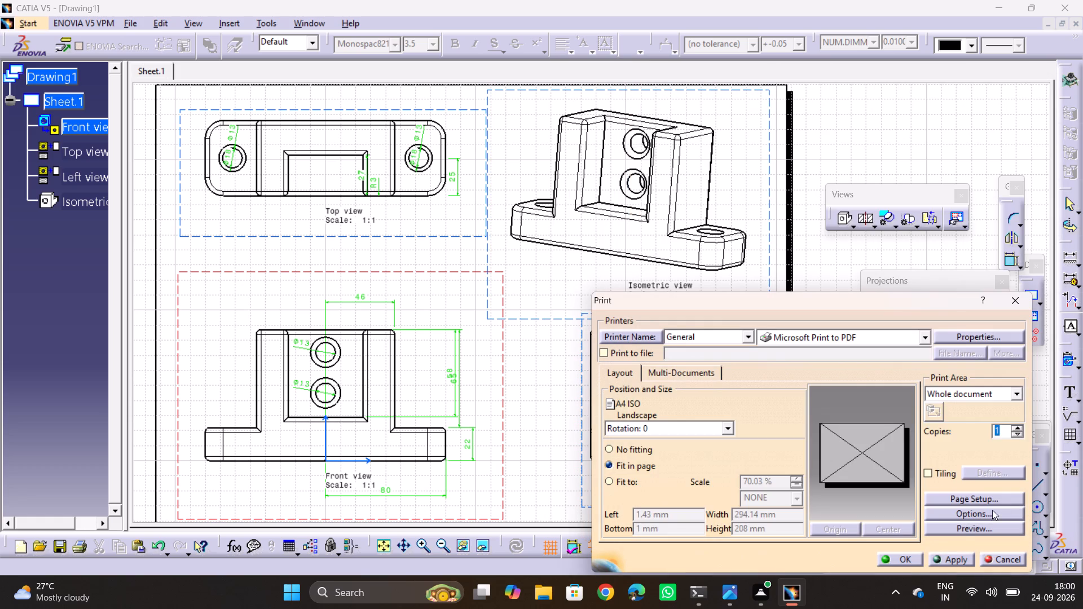
Print the drawing to a PDF document named C16, saved in the same folder as the C15 PDF.
click(907, 562)
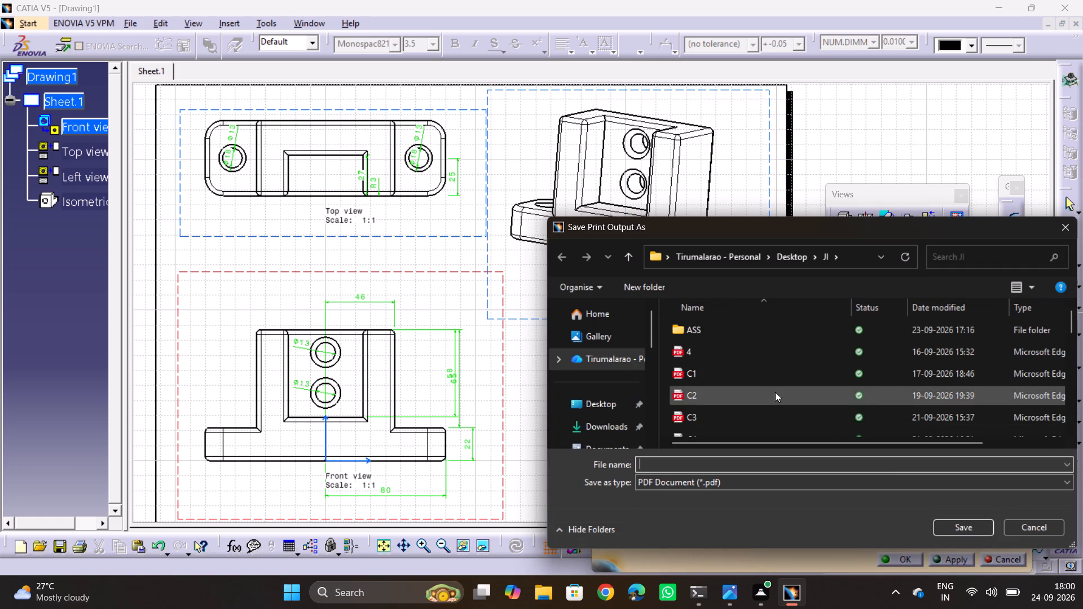
scroll(782, 400, down, 16)
scroll(736, 400, up, 1)
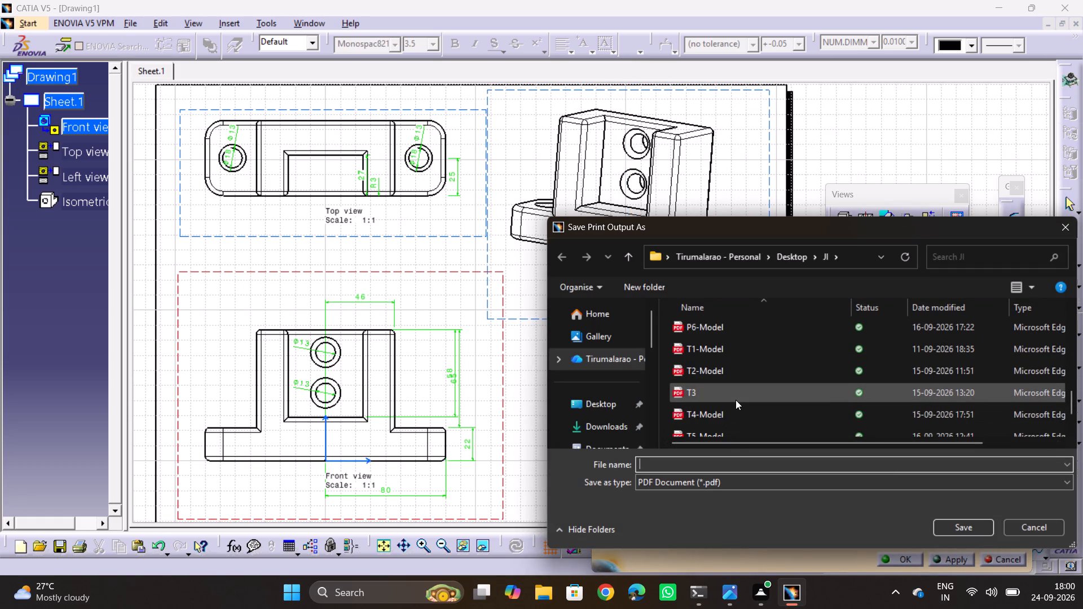
scroll(736, 400, up, 2)
click(736, 400)
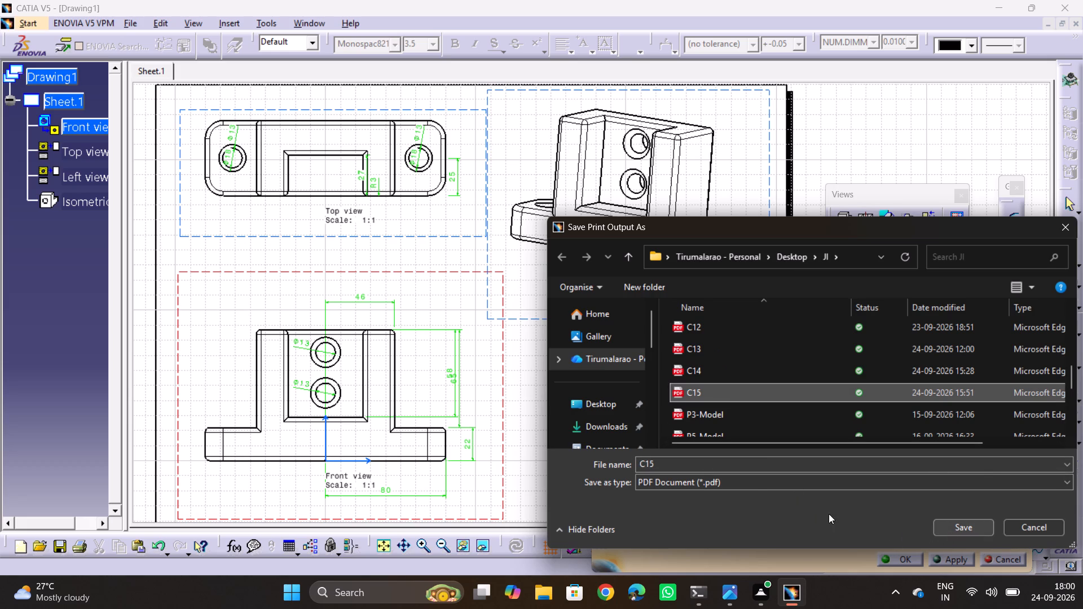
click(676, 456)
click(676, 463)
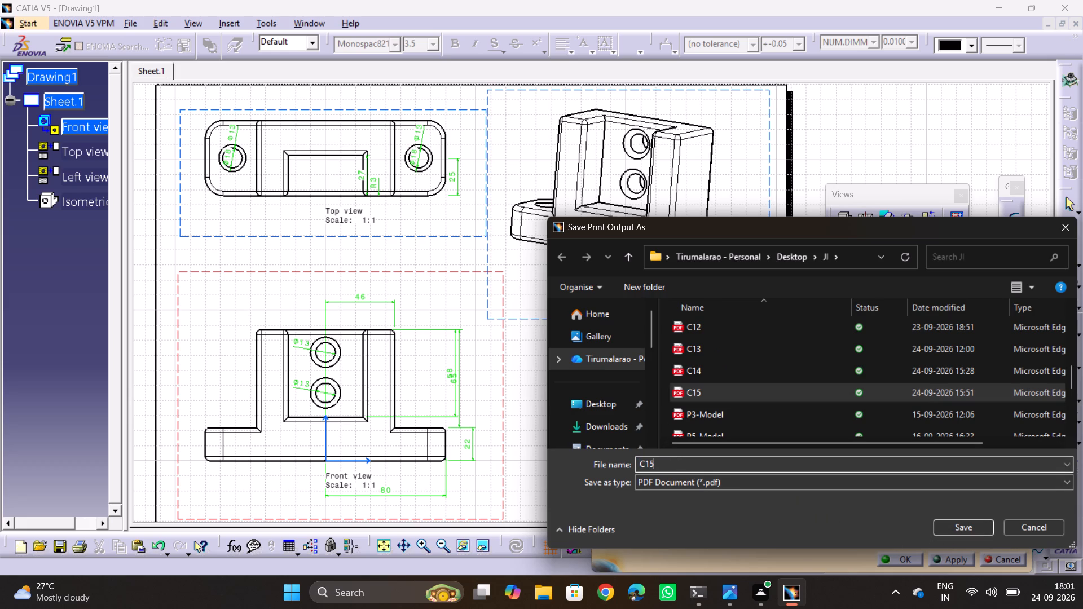
key(BackSpace)
key(6)
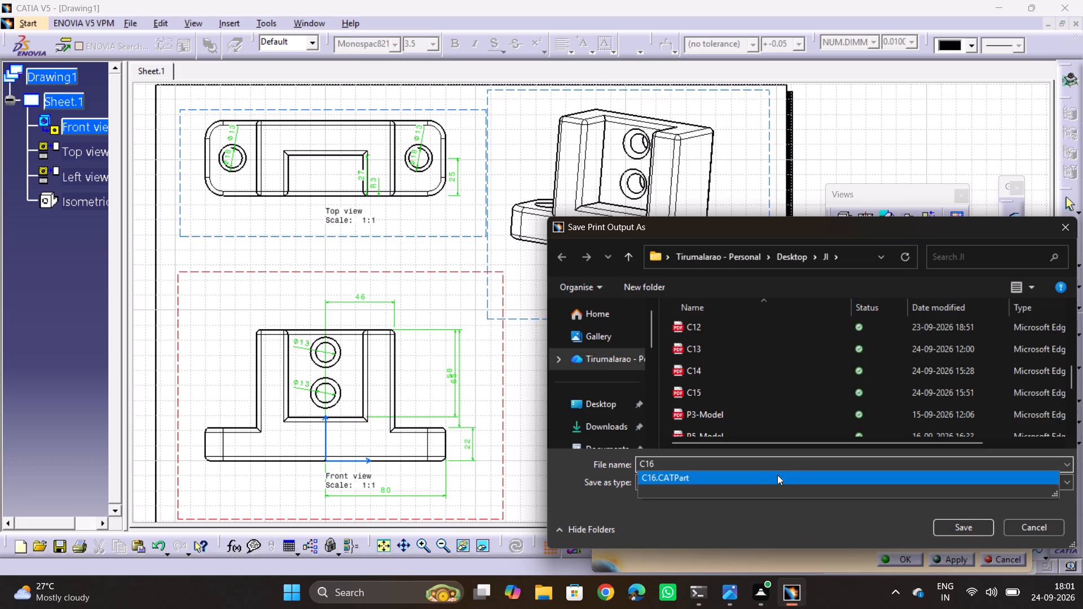
click(945, 528)
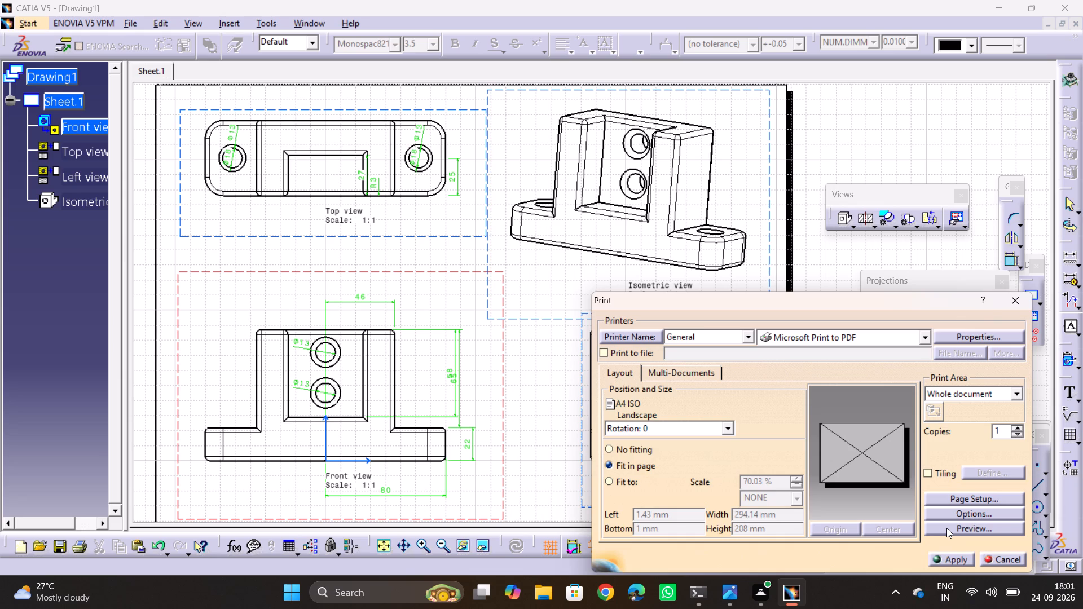